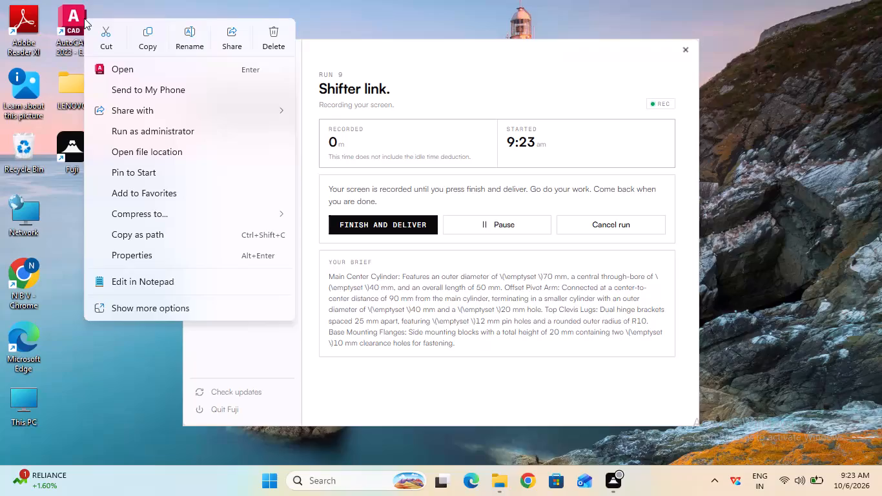
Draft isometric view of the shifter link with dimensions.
Launch AutoCAD 2023 from its desktop shortcut.
left_click(130, 66)
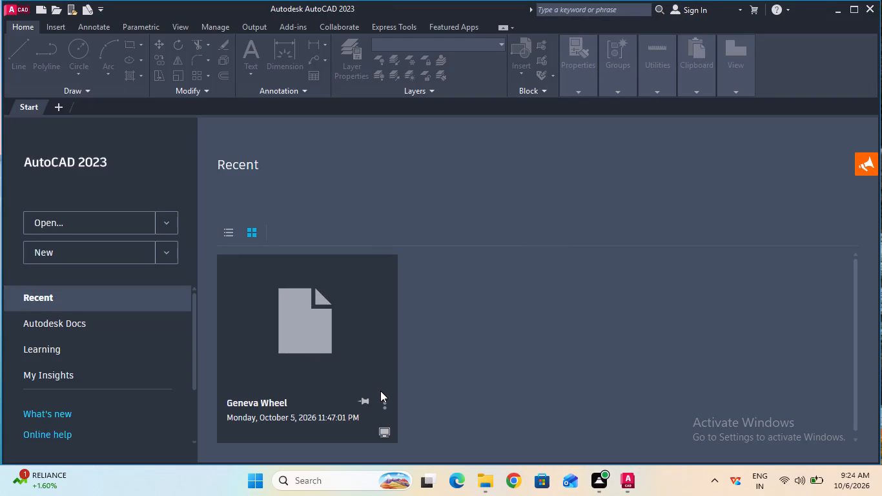
Remove the Geneva Wheel drawing from the recent documents list.
double_click(382, 401)
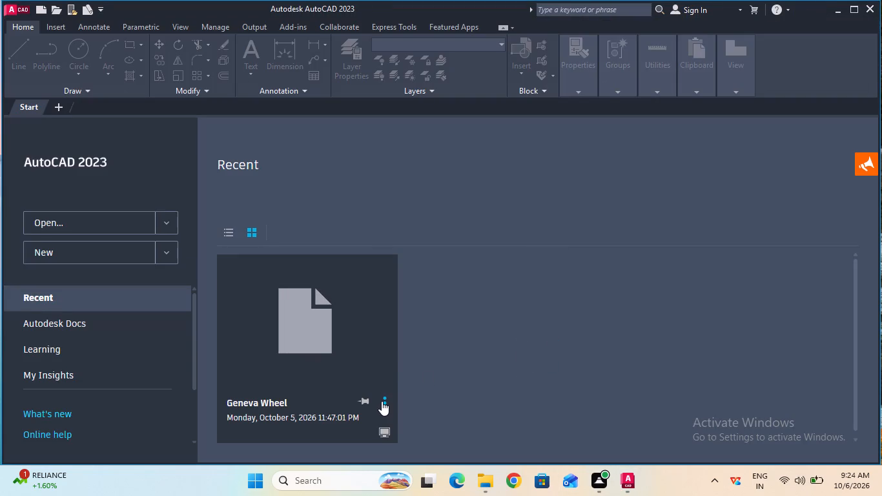
left_click(384, 403)
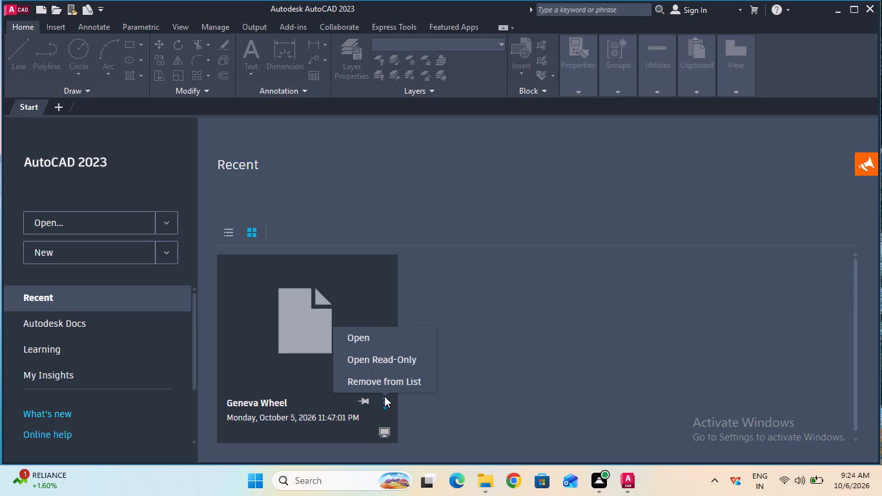
left_click(385, 406)
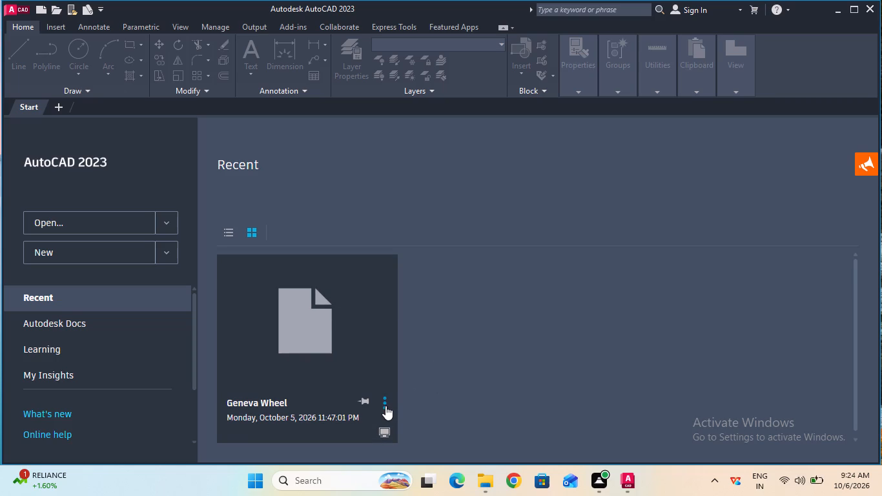
left_click(388, 390)
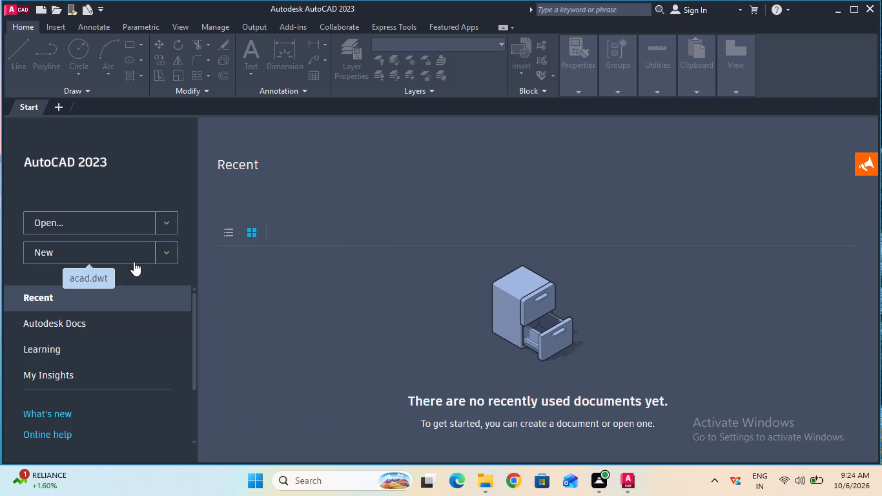
Create a new drawing from the acad.dwt template.
left_click(132, 258)
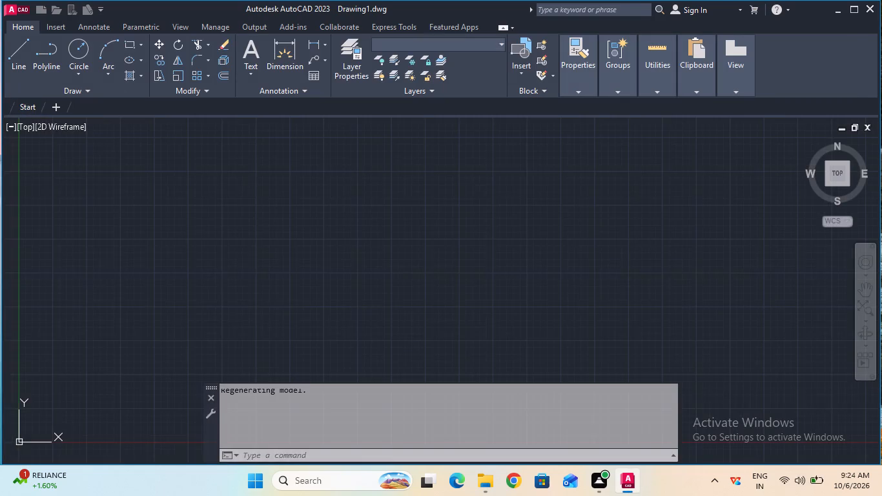
Turn on command logging for the new drawing with LOGFILEON.
double_click(318, 408)
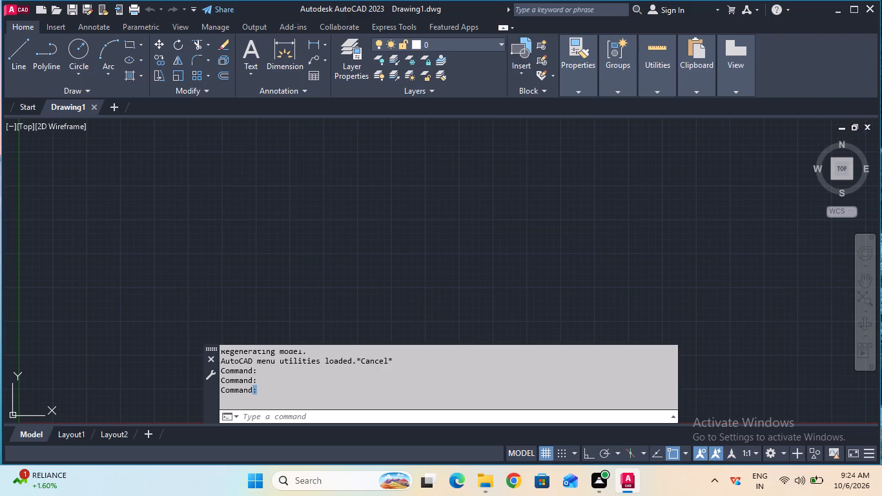
left_click(319, 415)
type("log")
key("f")
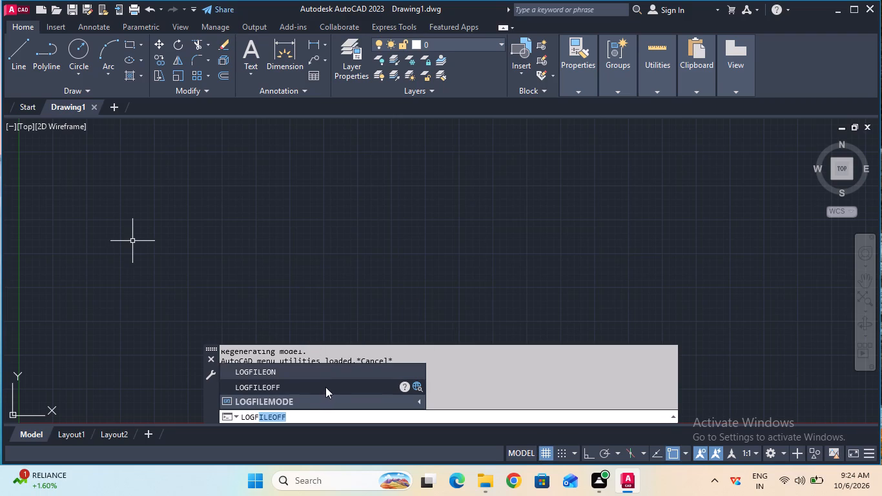
left_click(327, 375)
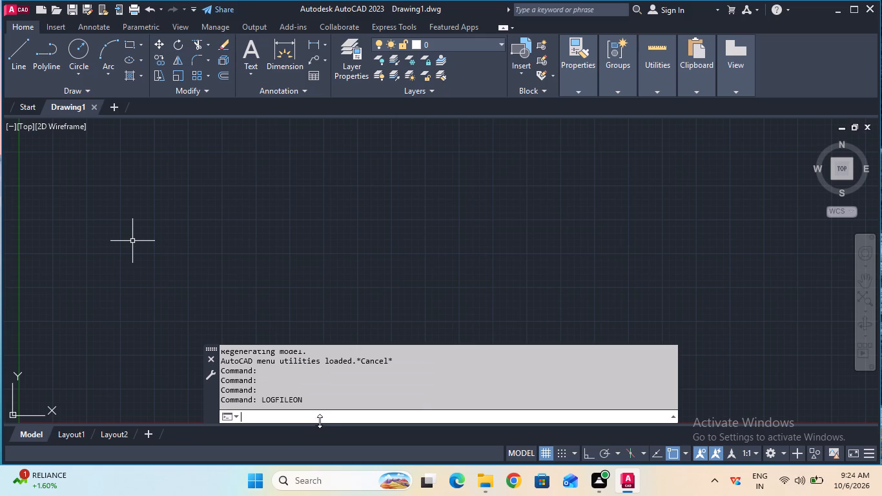
Configure the drawing units with length precision 0 and an insertion scale in millimeters.
left_click(320, 416)
type("unit")
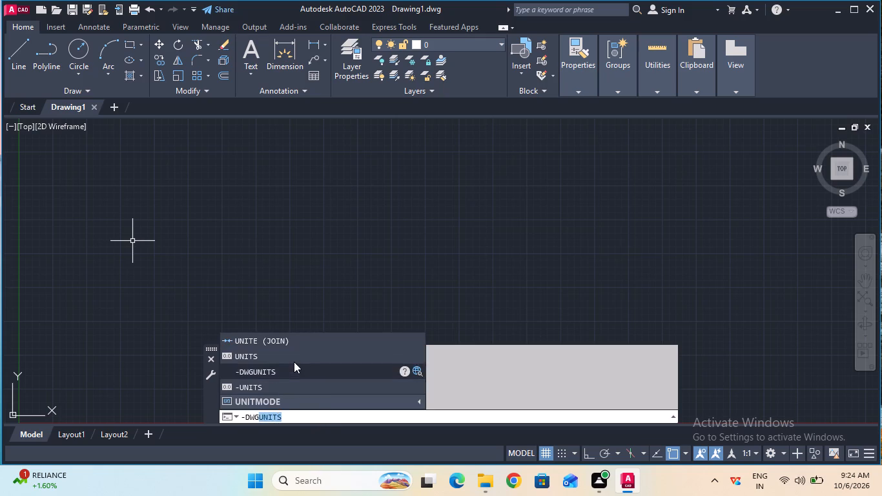
left_click(293, 358)
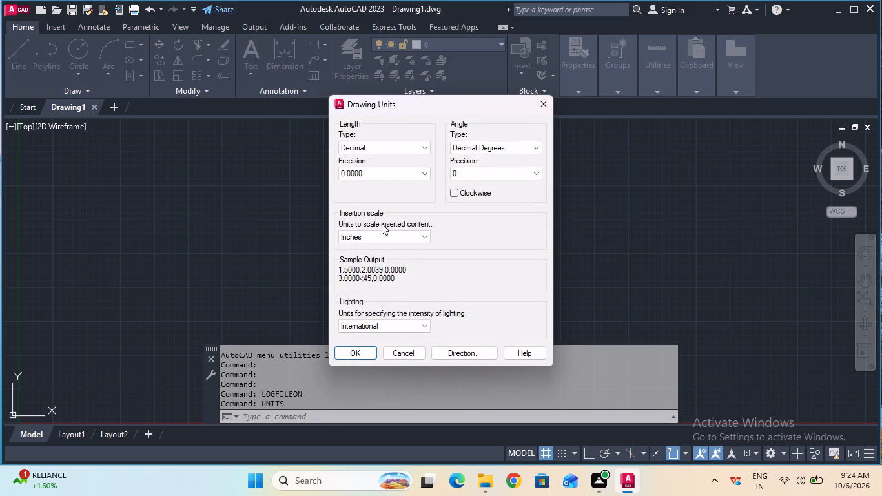
left_click(417, 175)
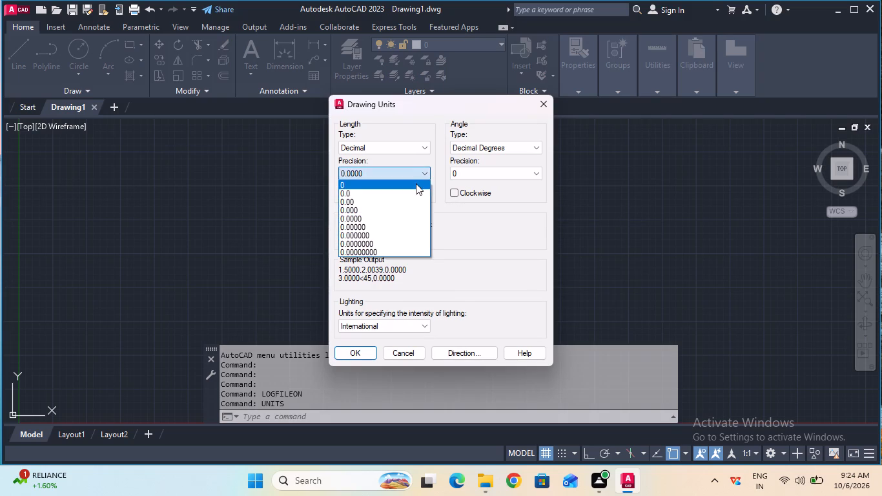
left_click(416, 184)
double_click(412, 238)
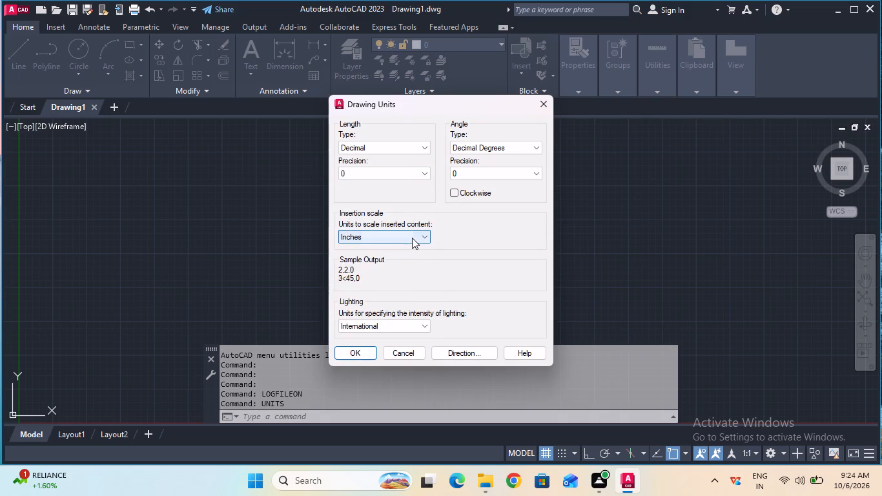
left_click(412, 238)
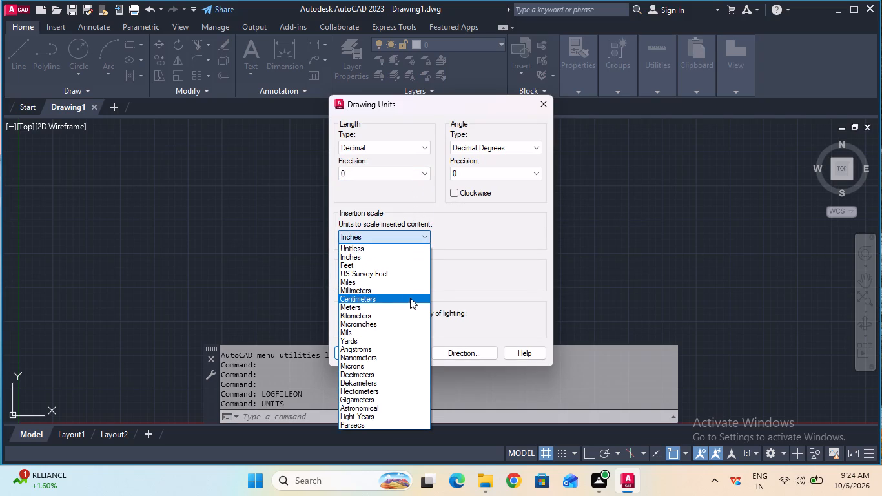
left_click(410, 291)
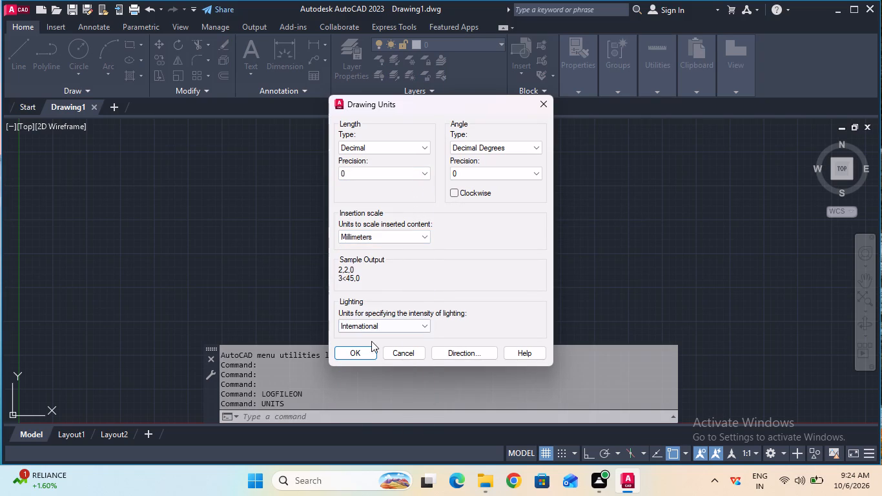
left_click(368, 346)
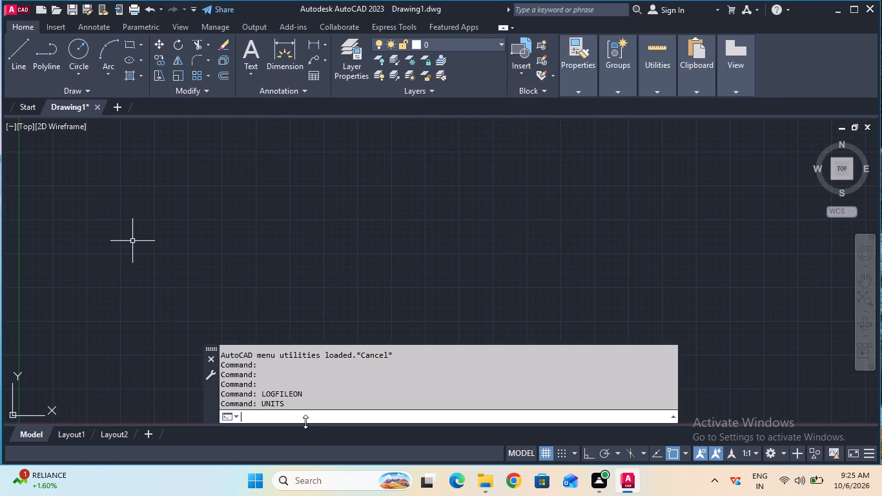
Modify the Standard dimension style so its primary linear units use precision 0.
left_click(307, 418)
key("d")
key("Return")
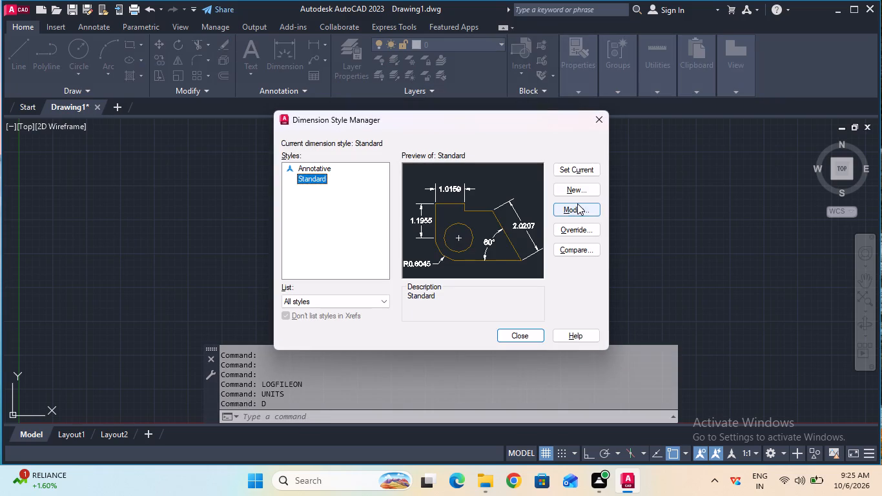
left_click(577, 203)
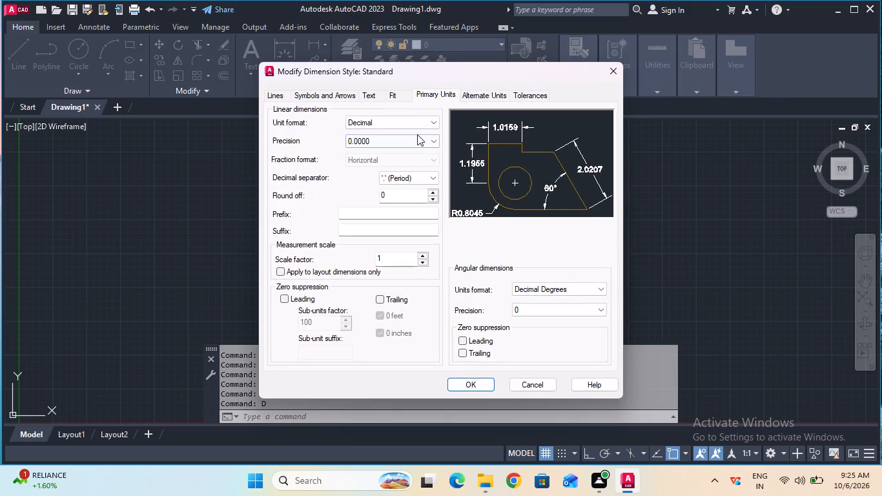
left_click(417, 133)
left_click(418, 140)
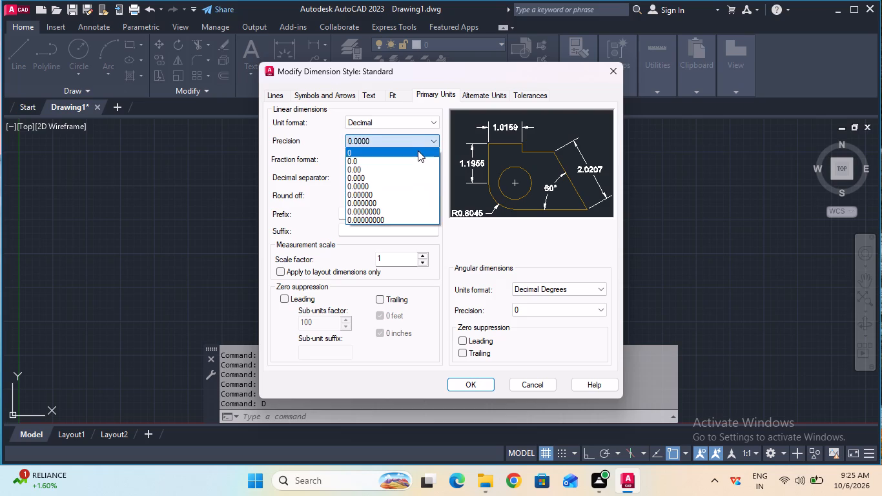
left_click(418, 151)
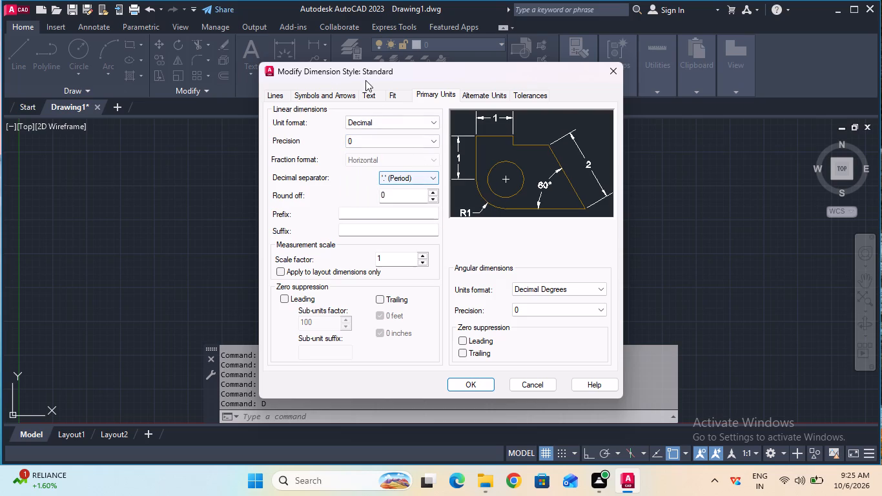
Set the Standard dimension style's text height to 6 and its text alignment to ISO standard.
left_click(368, 94)
left_click(413, 187)
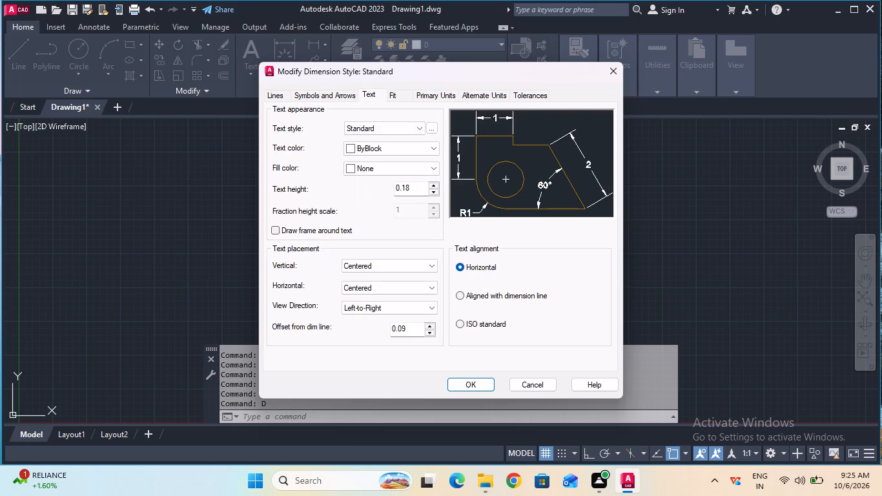
key("BackSpace")
key("BackSpace")
key("BackSpace")
key("BackSpace")
key("BackSpace")
key("BackSpace")
key("BackSpace")
key("BackSpace")
key("BackSpace")
key("BackSpace")
key("BackSpace")
key("BackSpace")
key("BackSpace")
key("BackSpace")
key("BackSpace")
key("6")
left_click(470, 329)
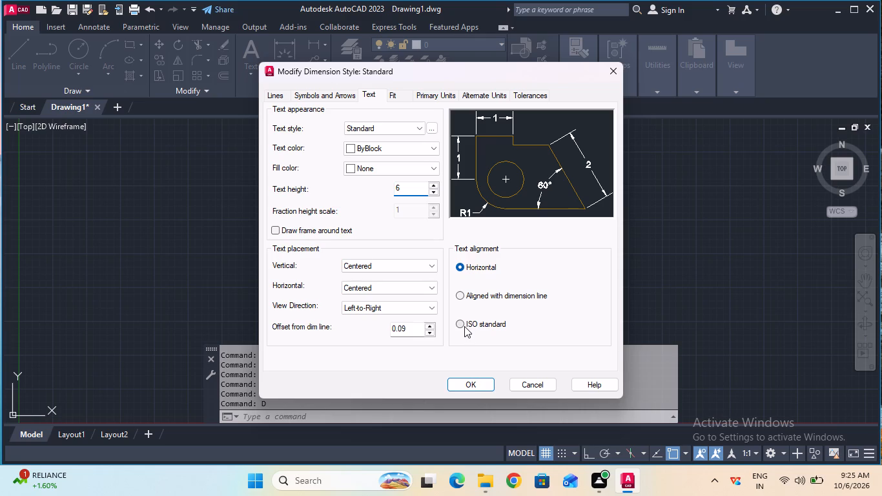
left_click(464, 326)
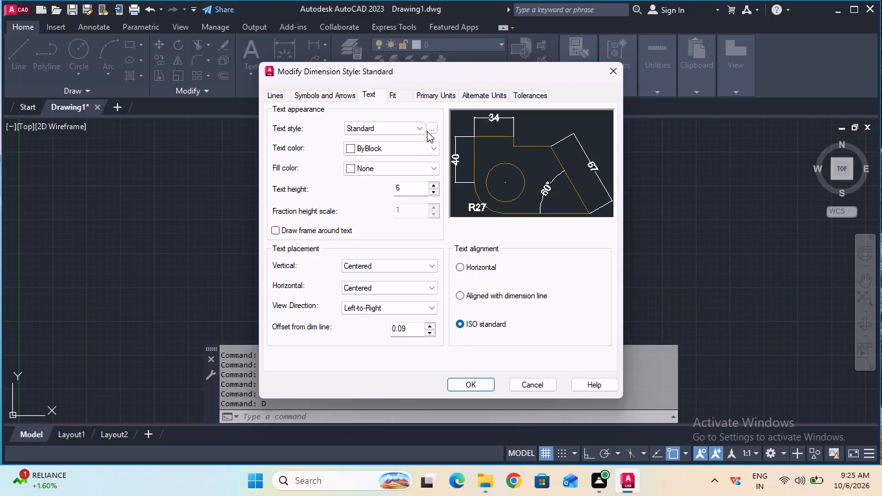
left_click(438, 98)
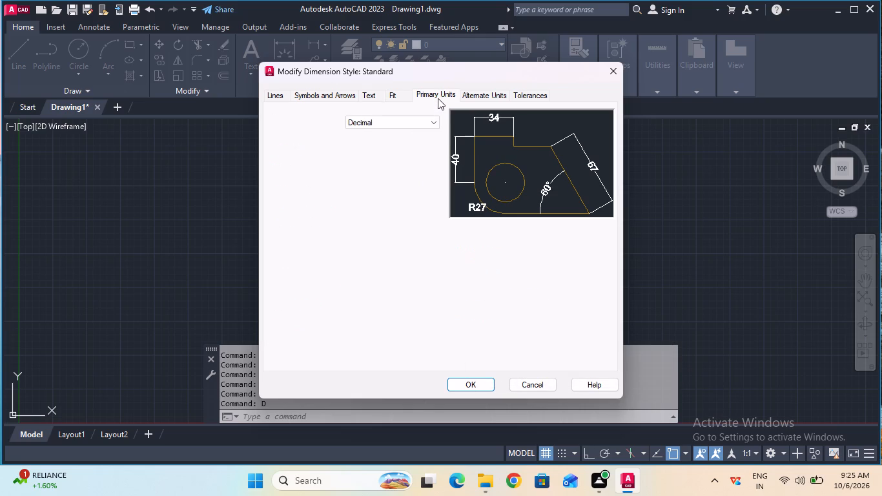
left_click(378, 98)
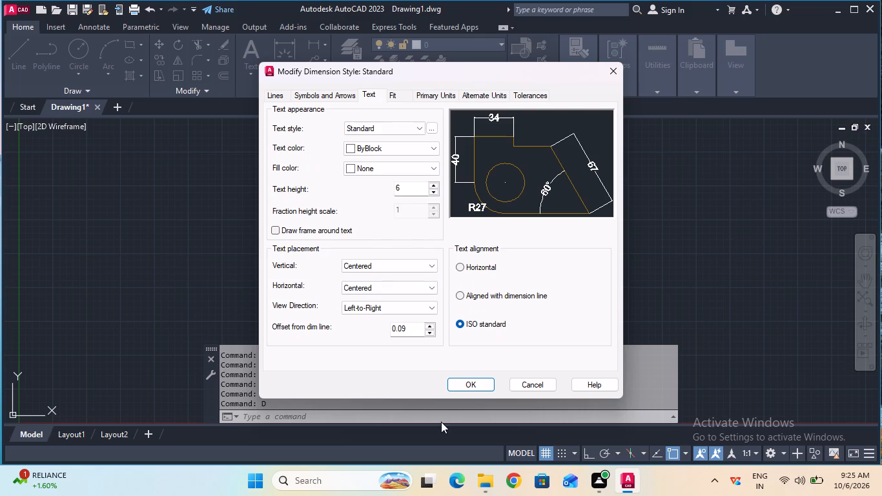
left_click(471, 389)
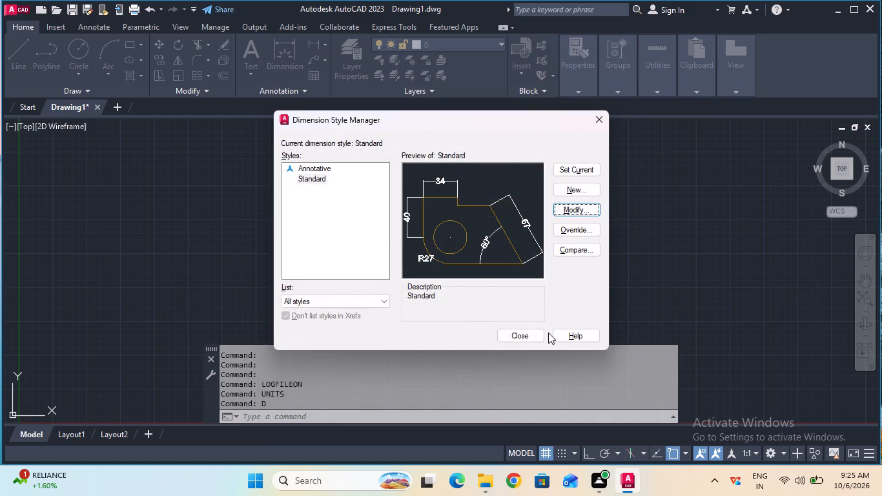
Set the Standard dimension style as current and close the Dimension Style Manager.
left_click(589, 169)
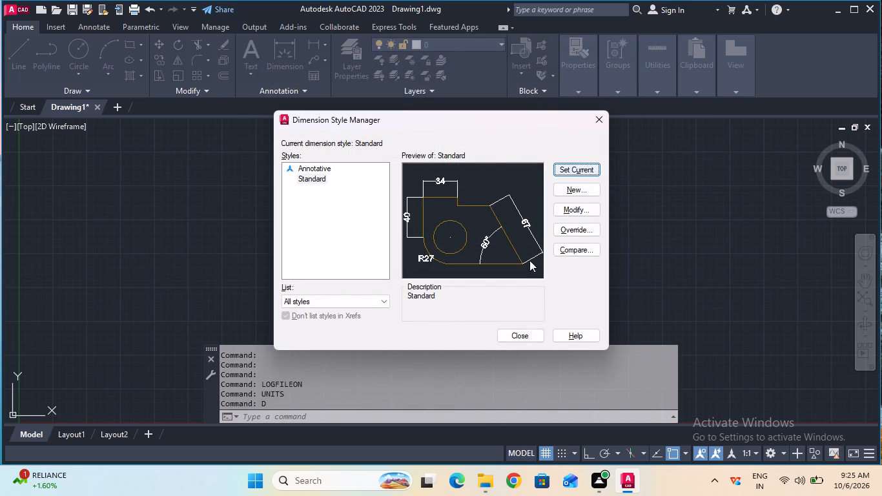
left_click(506, 333)
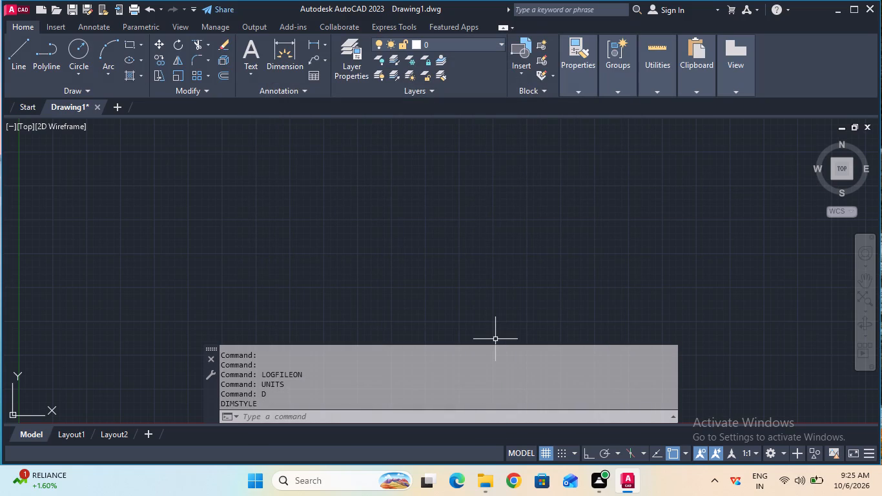
Set the model space limits with the lower left corner at 0,0 and the upper right corner at 100,100.
left_click(411, 413)
type("lim")
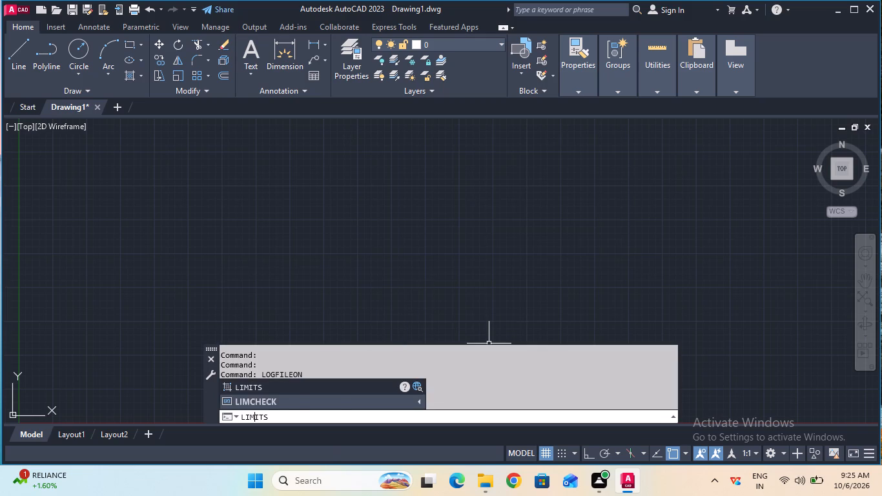
left_click(343, 383)
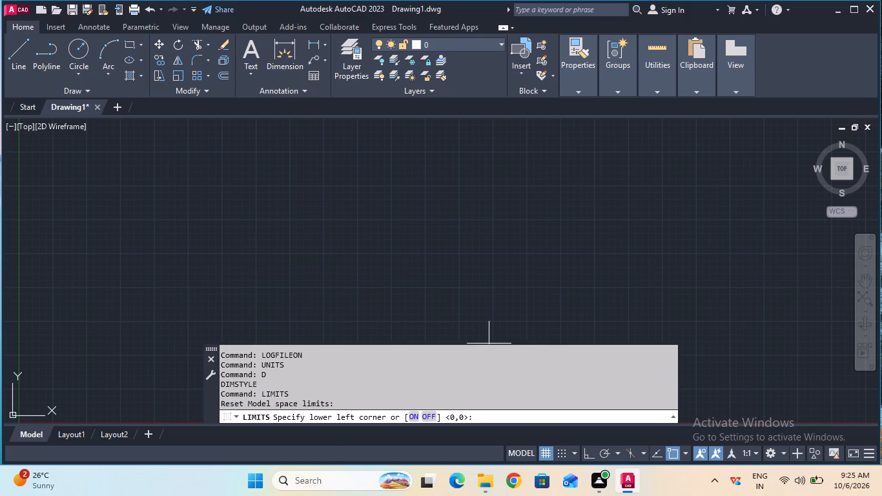
type("0,0")
key("Return")
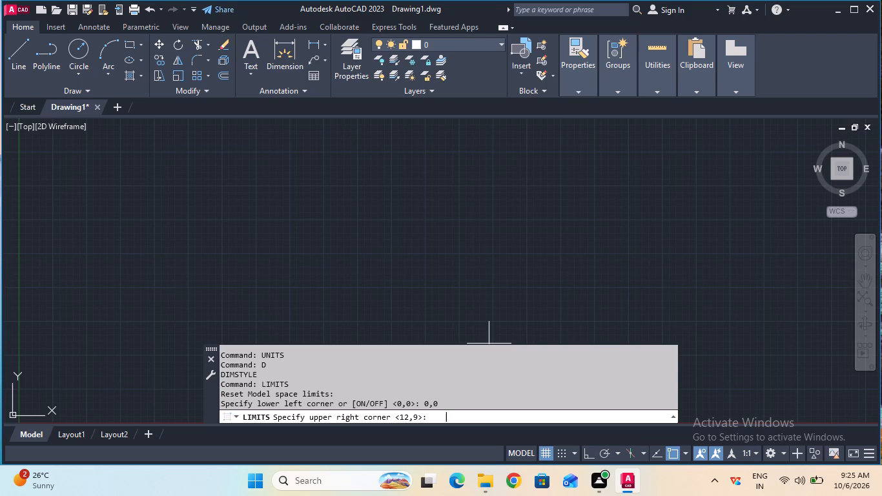
type("100,100")
key("Return")
key("z")
key("Return")
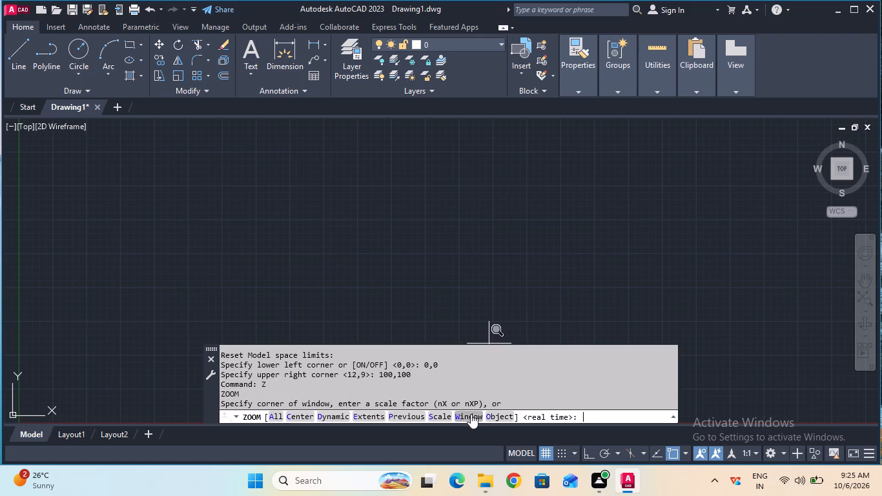
key("a")
key("Return")
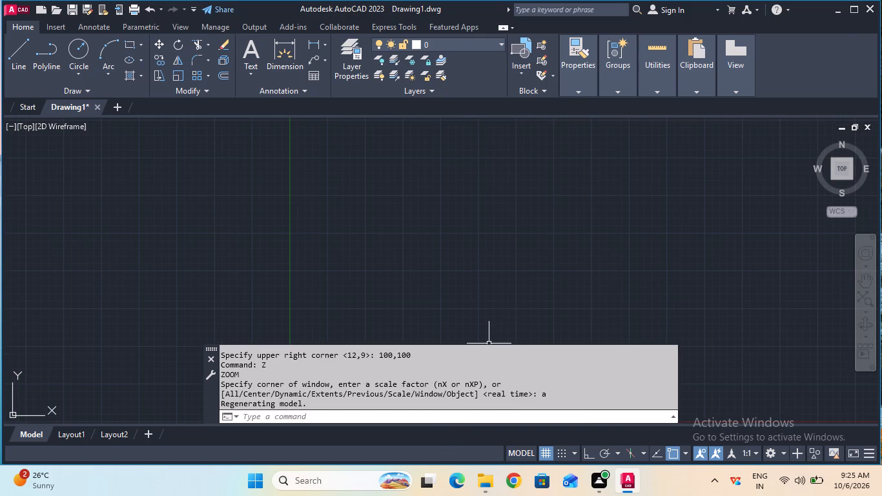
Turn on Ortho mode.
key("F8")
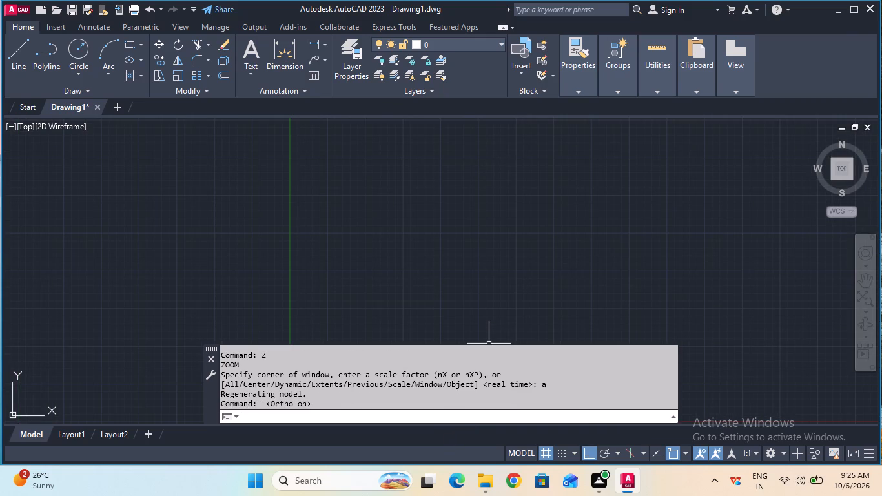
Load the CENTER linetype from acad.lin into the drawing.
left_click(325, 46)
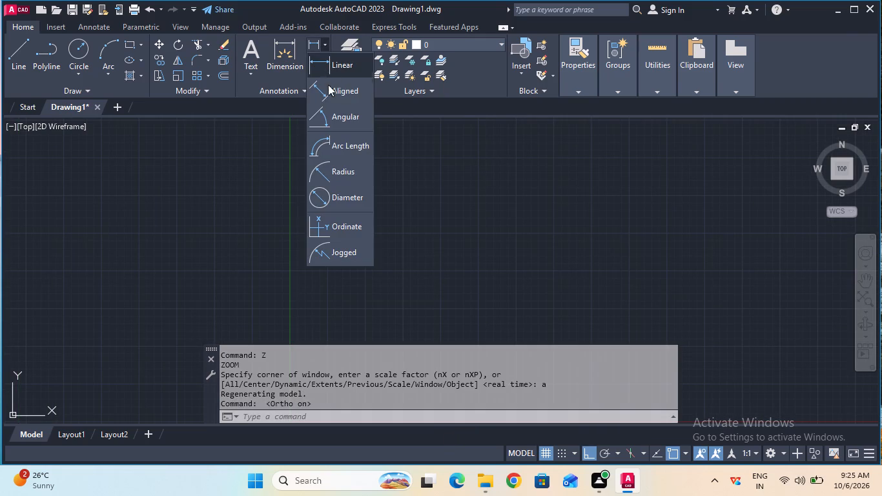
left_click(328, 88)
left_click(577, 89)
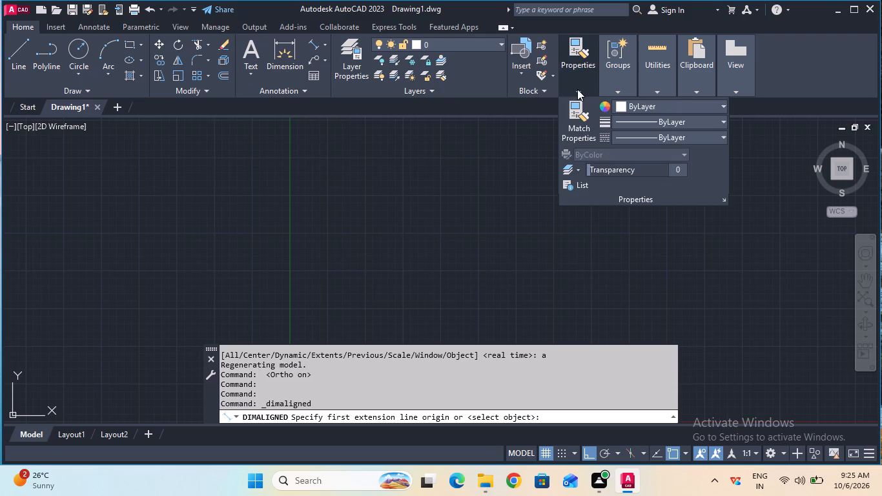
left_click(635, 140)
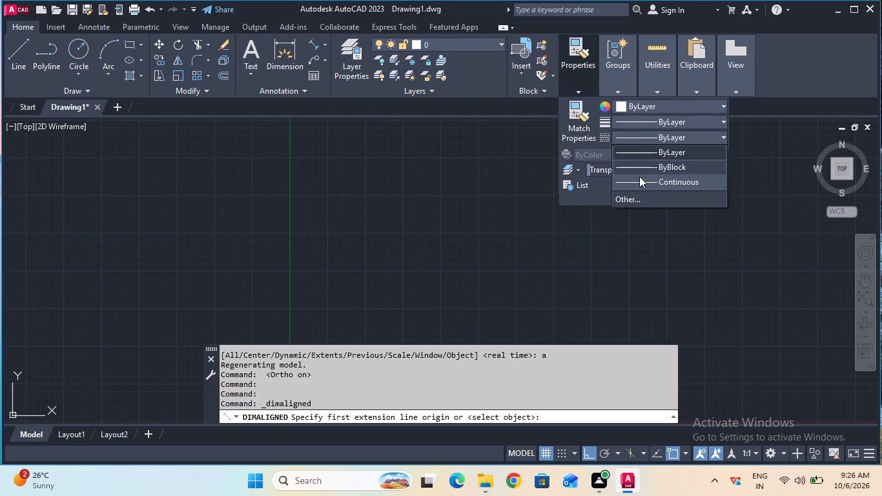
left_click(644, 206)
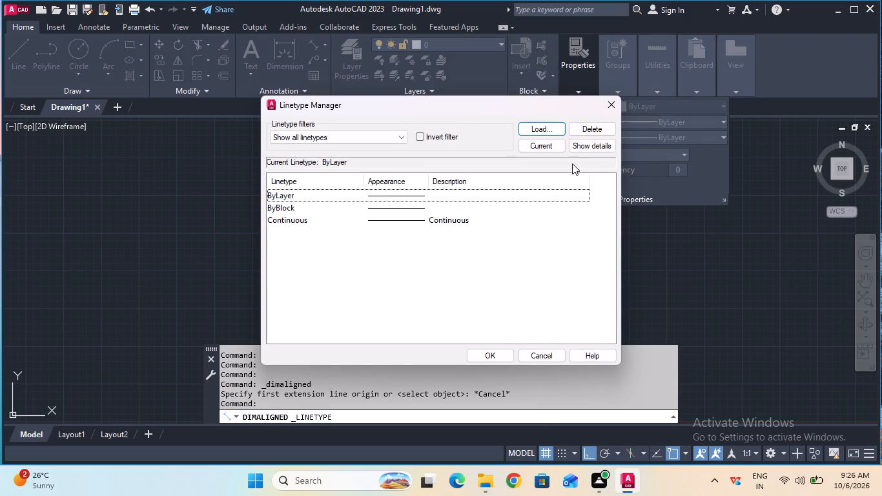
left_click(556, 130)
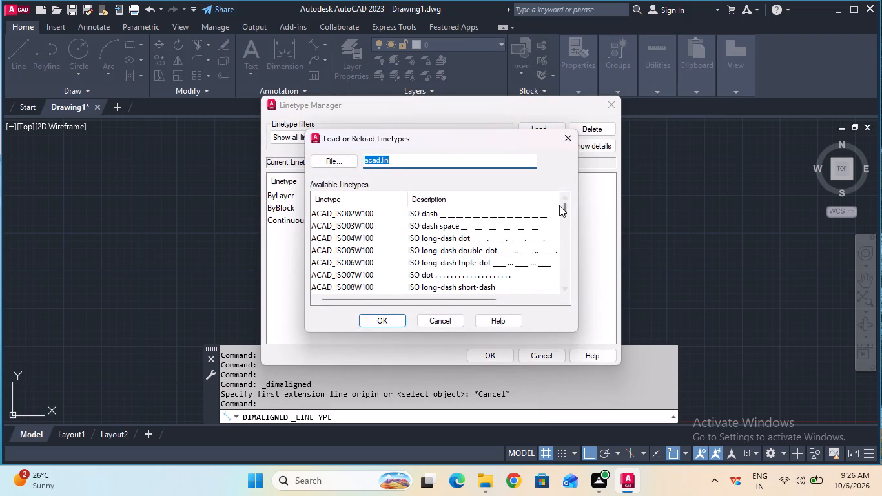
left_click_drag(564, 207, 568, 236)
left_click(509, 223)
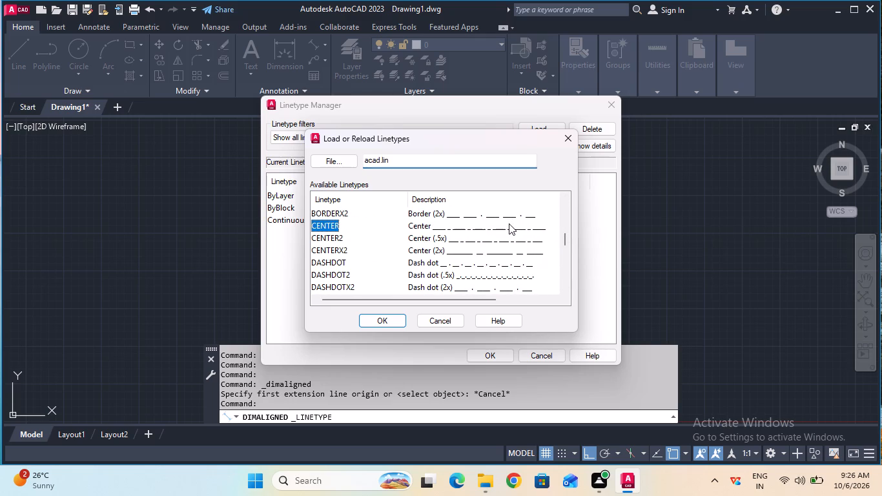
left_click(373, 322)
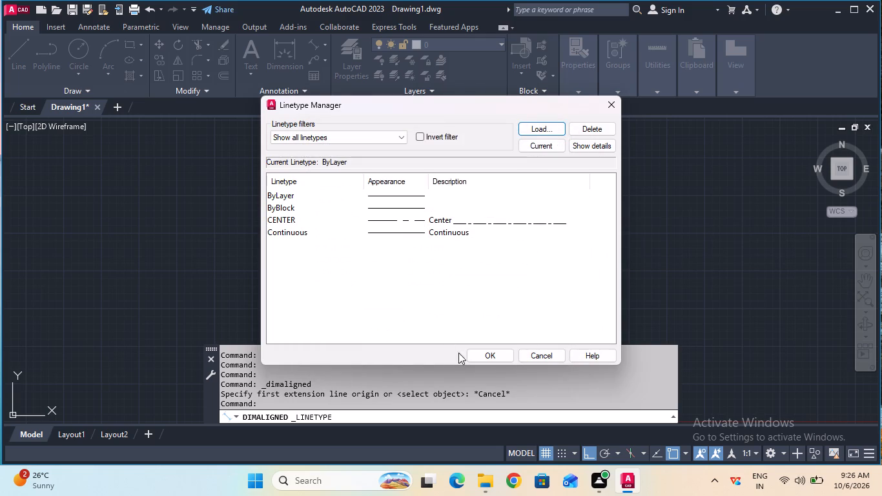
left_click(475, 355)
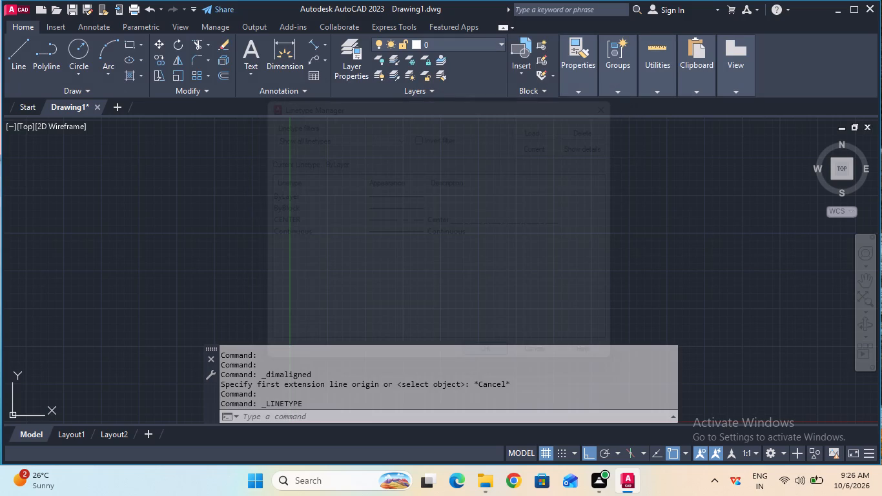
Switch on isometric drafting with the top isoplane active.
left_click(640, 448)
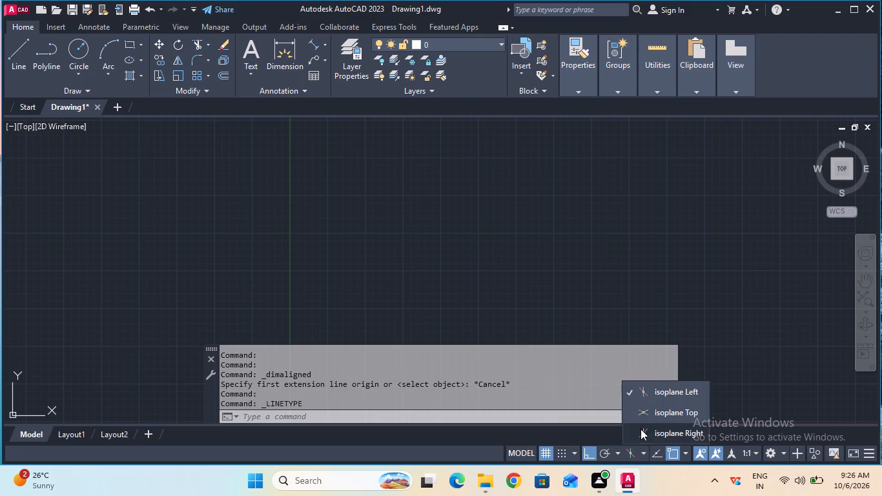
left_click(644, 411)
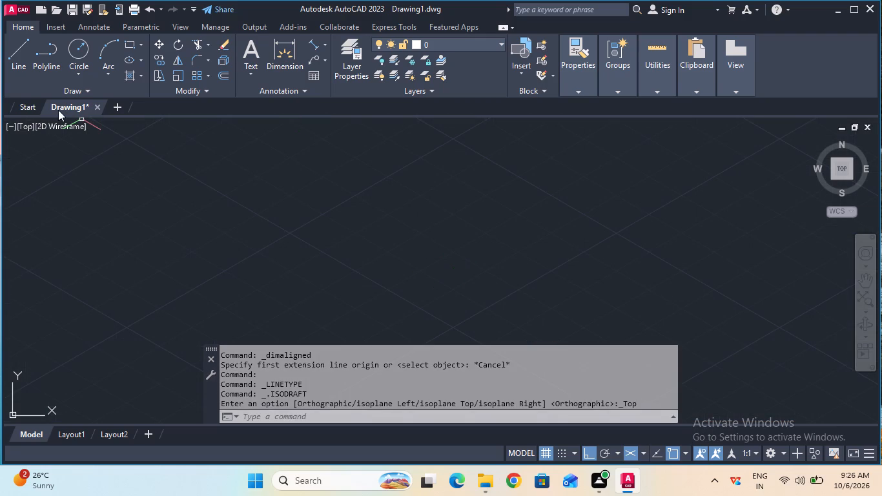
Draw a 25 mm isometric line at 330° as the first face's lower edge.
left_click(23, 69)
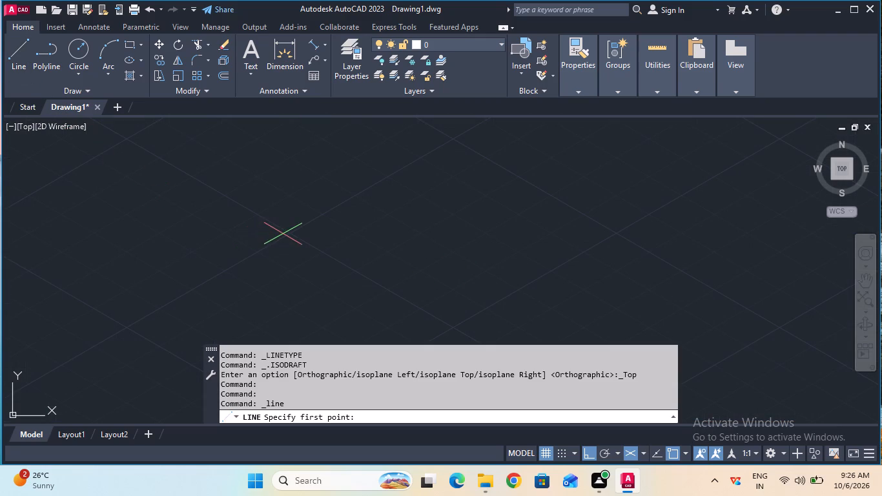
left_click(292, 232)
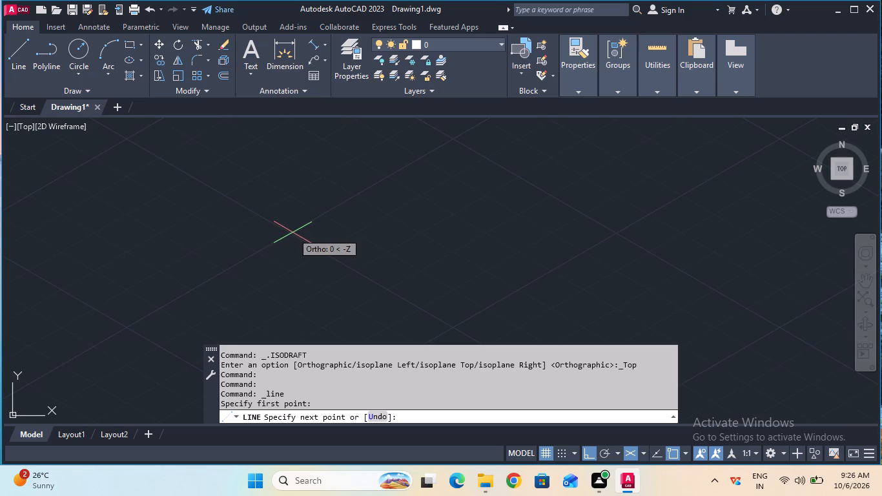
type("25")
key("Return")
key("Escape")
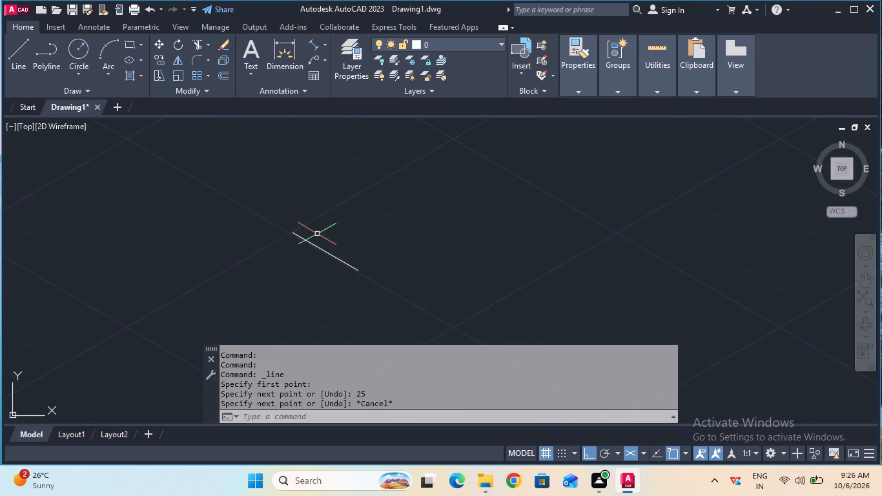
Complete the left-isoplane face from the lower edge's upper-left end with a 20 mm vertical, a 25 mm parallel edge and a closing vertical.
left_click(25, 56)
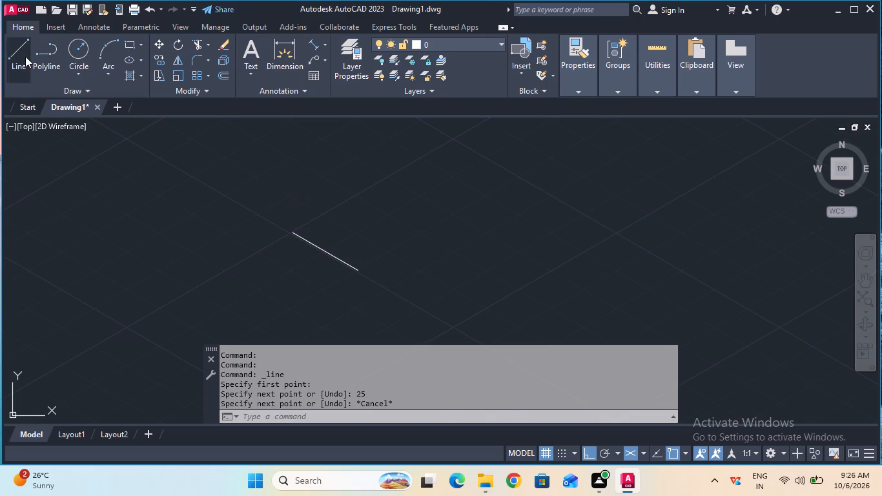
left_click(294, 231)
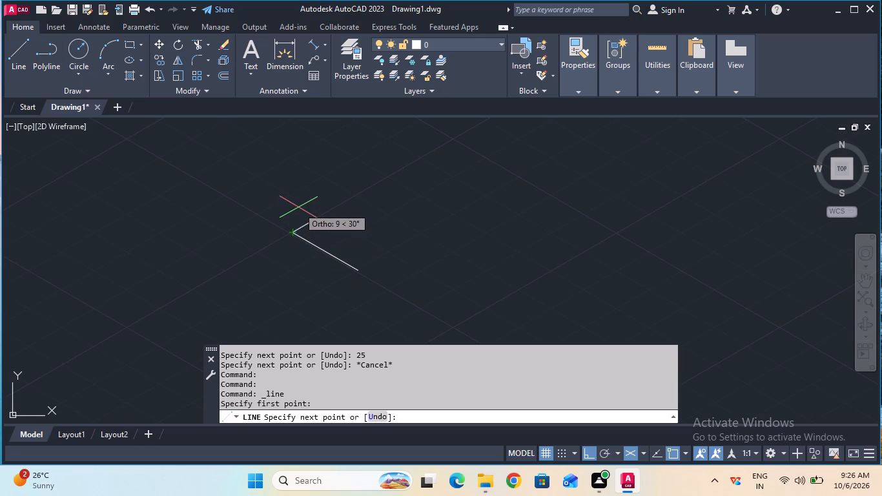
key("F5")
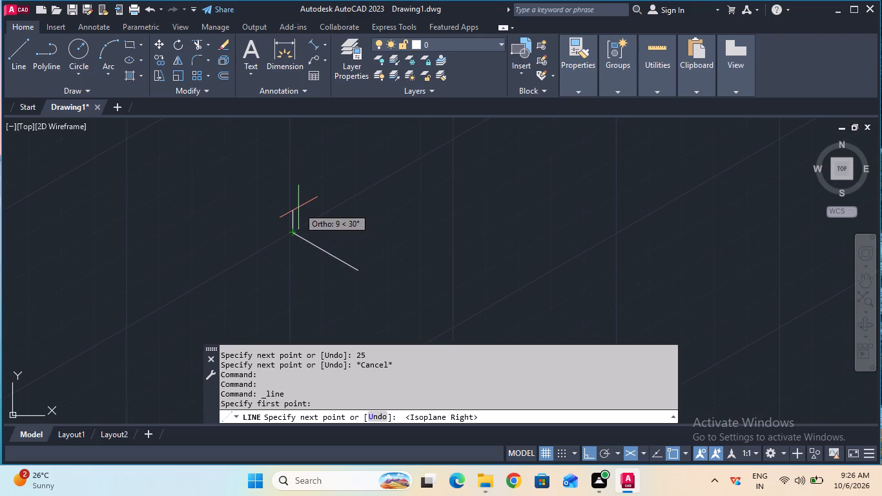
type("20")
key("Return")
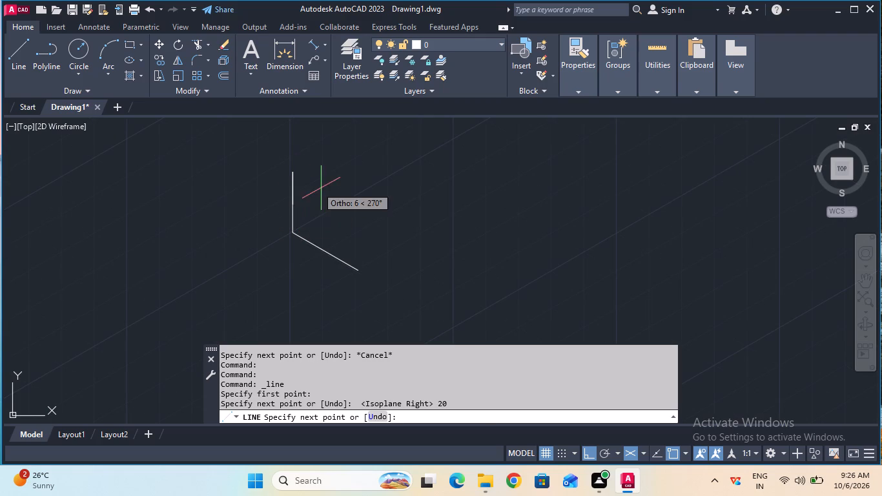
key("F5")
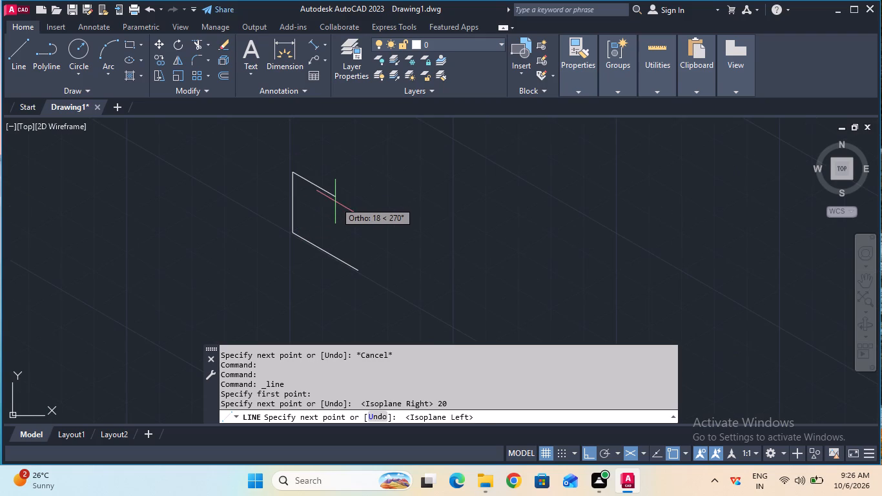
type("25")
key("Return")
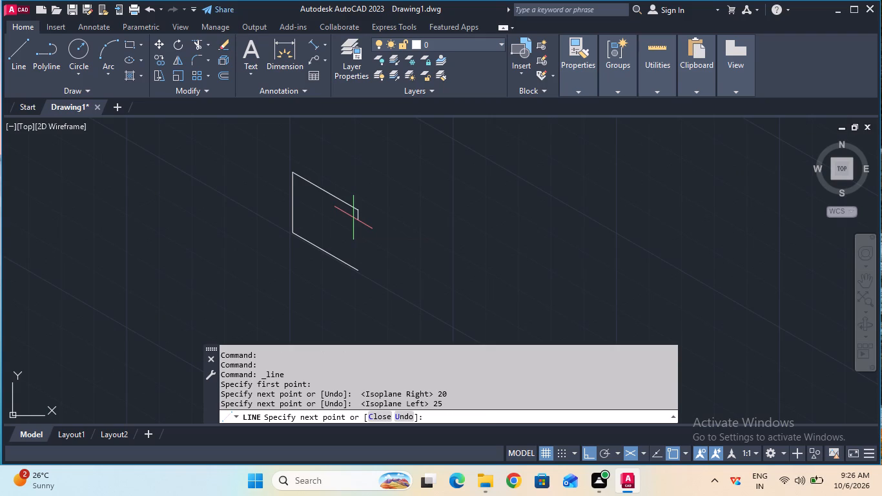
left_click(355, 271)
key("Escape")
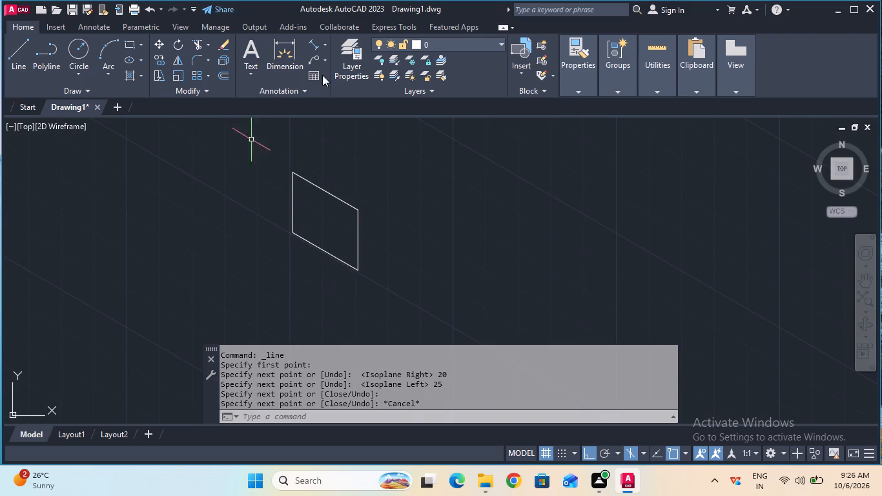
Check the length of the isometric face's upper edge with an Aligned dimension preview.
left_click(312, 43)
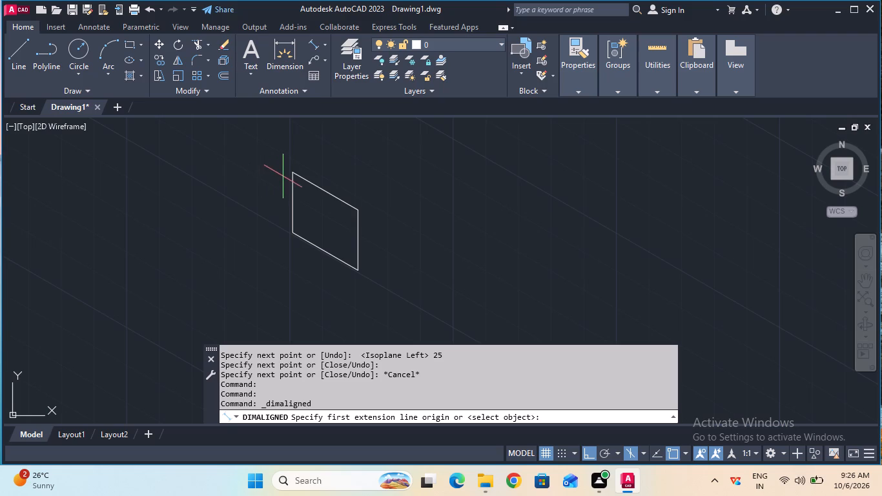
left_click(292, 174)
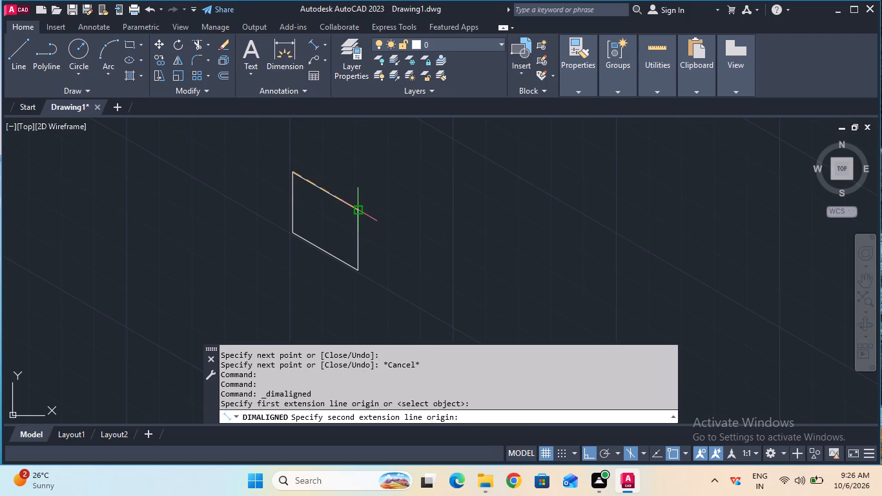
left_click(360, 211)
key("Escape")
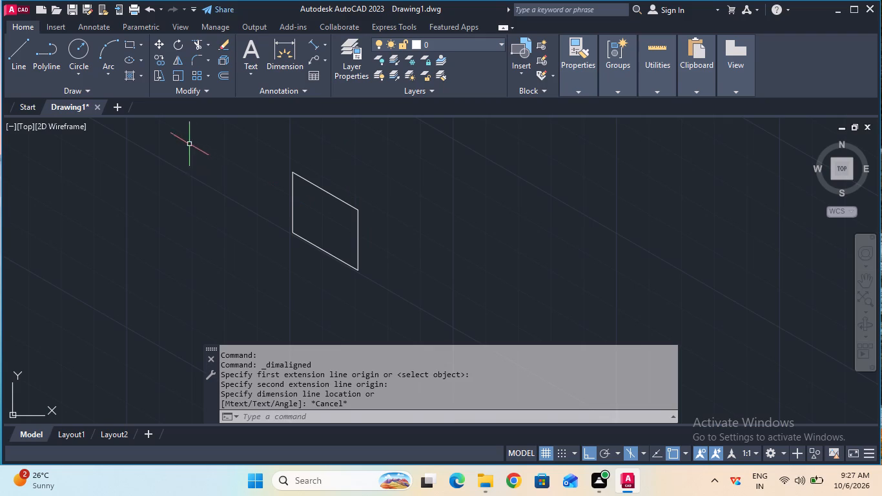
Draw a 50 mm line at 330° from the face's lower-right corner, extending its lower edge.
left_click(23, 65)
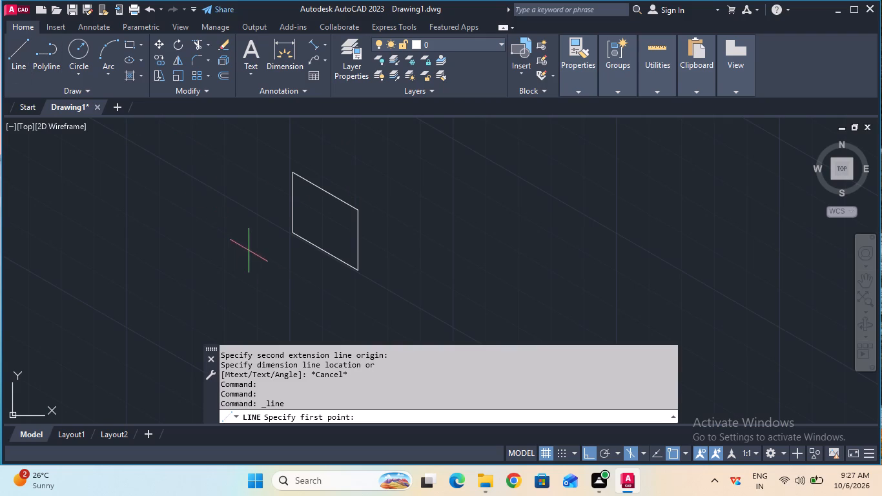
left_click(360, 273)
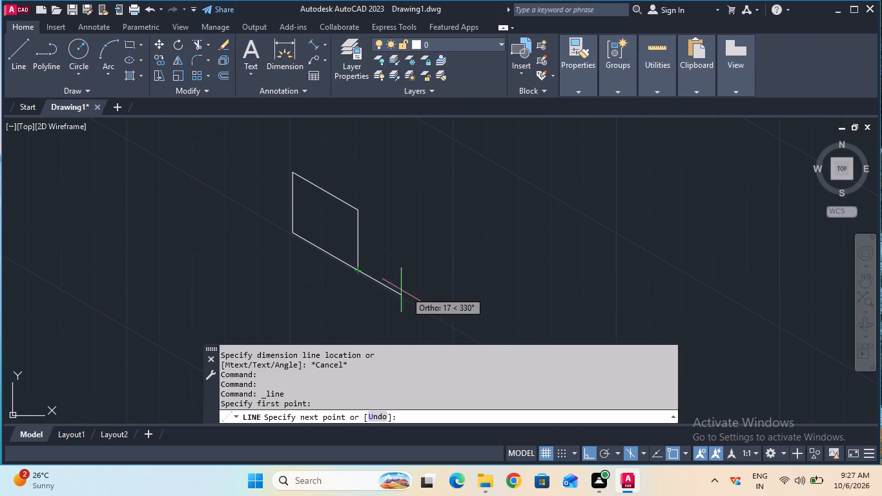
scroll(422, 299, "down", 2, "ctrl")
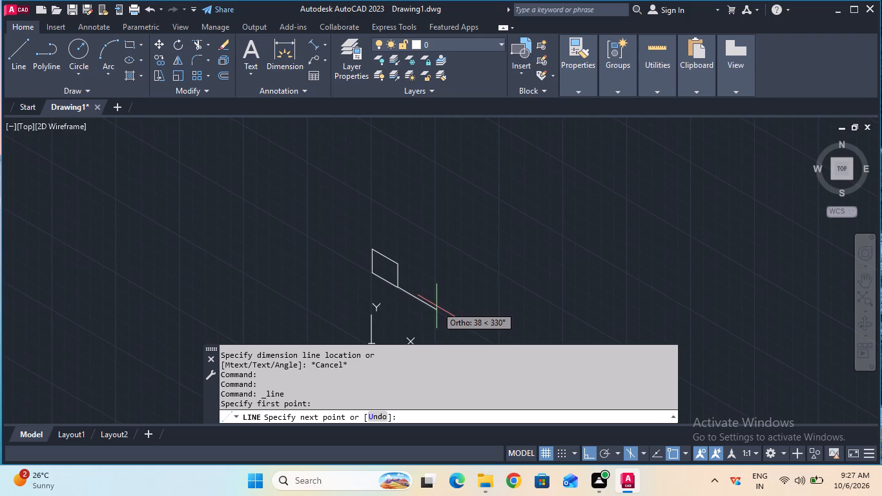
type("50")
key("Return")
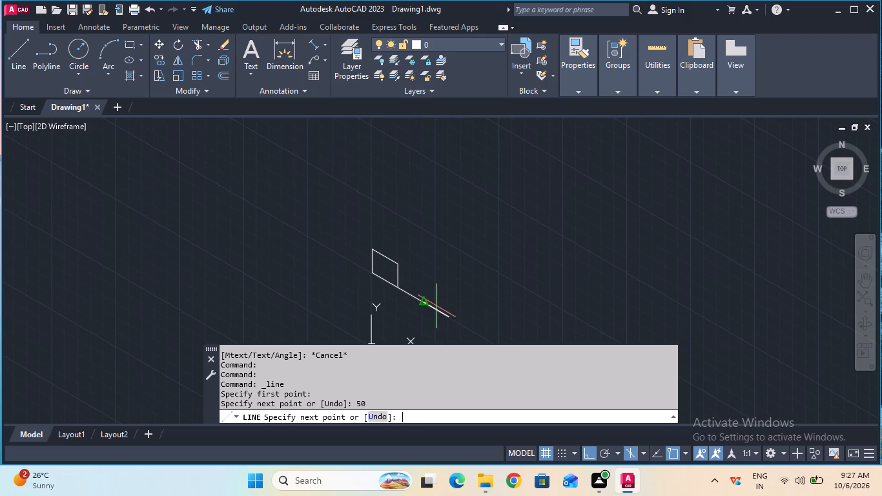
key("Escape")
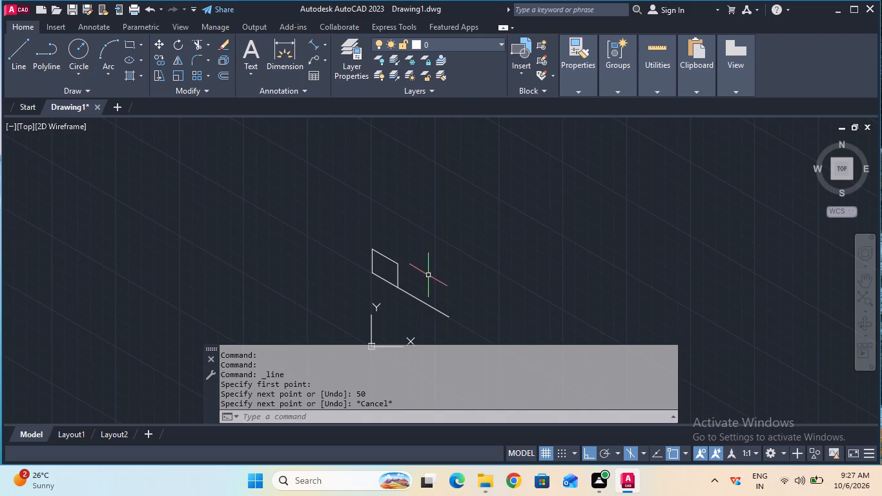
Check the length of the line extending from the face's lower-right corner with an Aligned dimension preview.
left_click(315, 46)
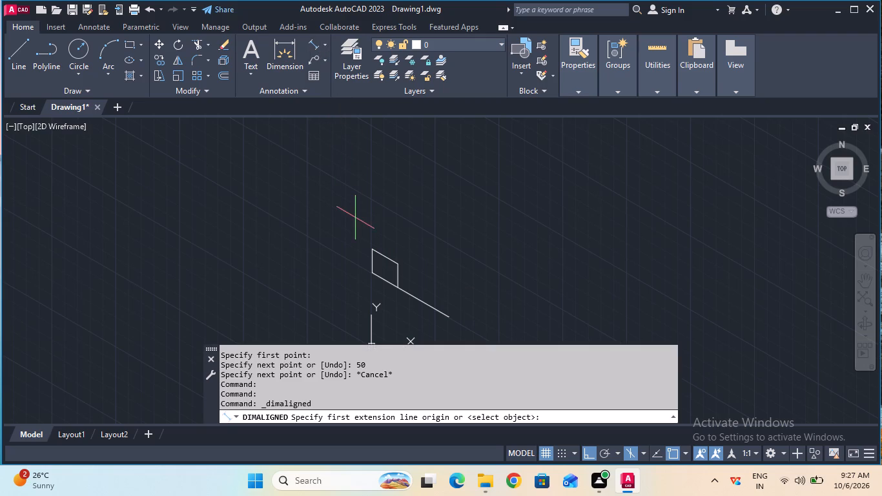
left_click(397, 287)
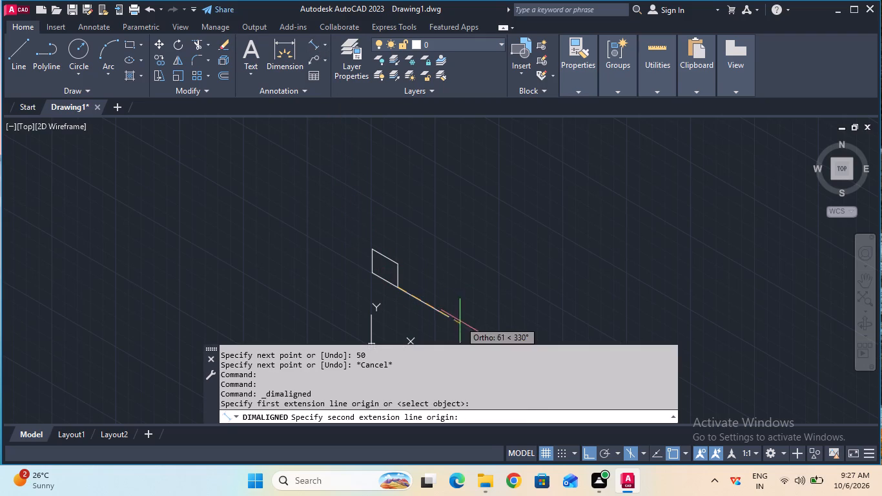
left_click(448, 316)
key("Escape")
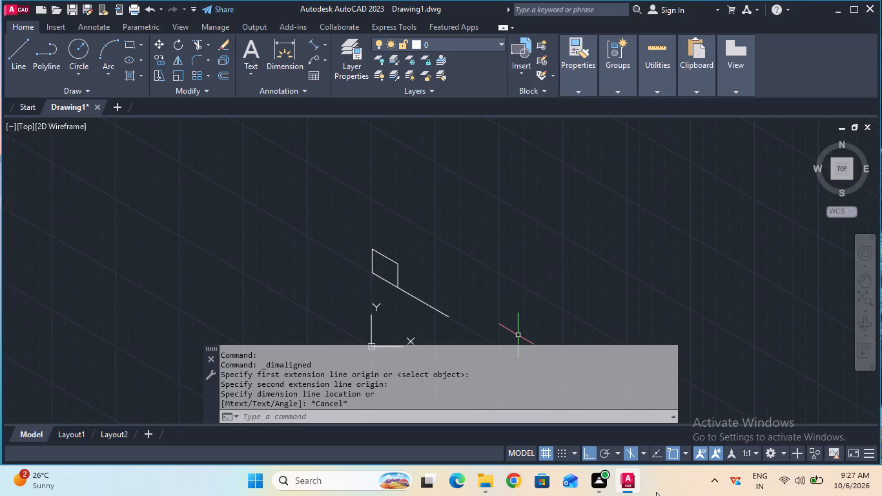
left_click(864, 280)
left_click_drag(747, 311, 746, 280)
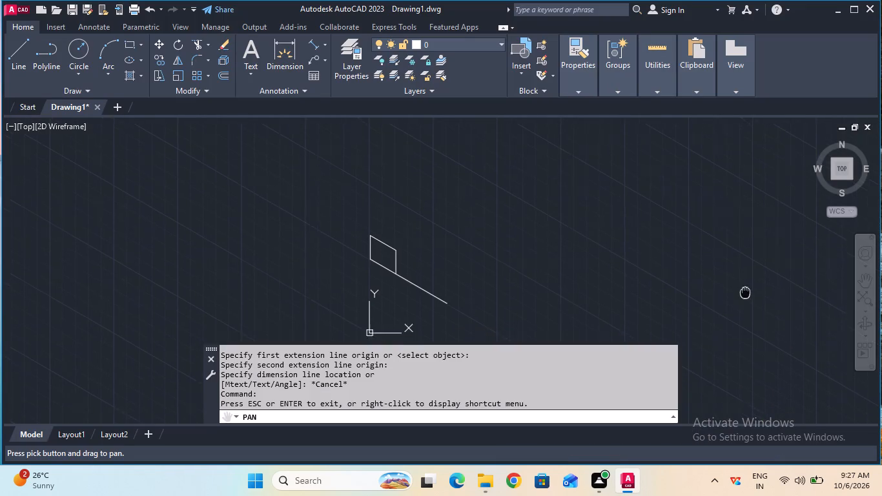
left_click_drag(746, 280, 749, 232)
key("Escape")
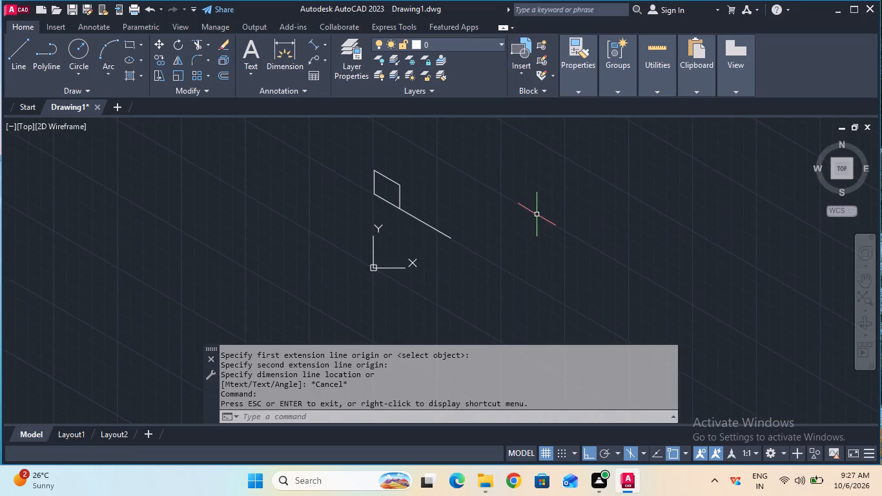
Draw a second isometric face from the extension line's far end with a 20 mm vertical, 25 mm parallel edge, 20 mm vertical and closing edge.
double_click(23, 64)
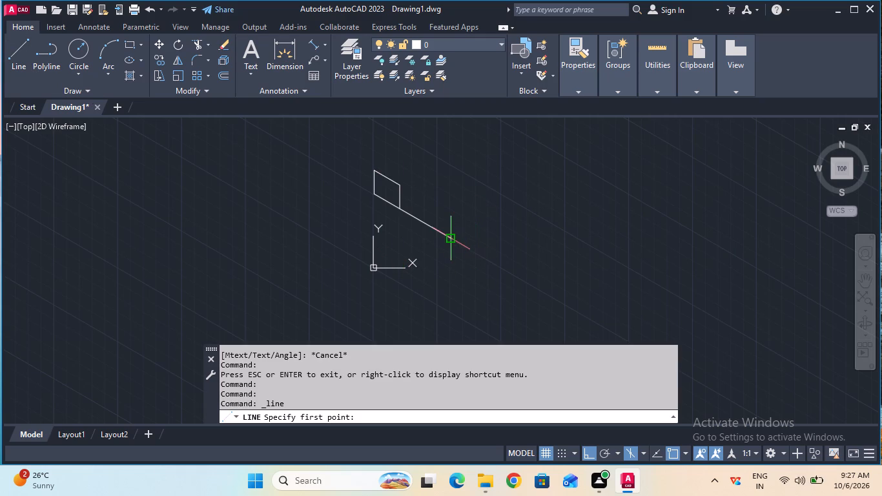
double_click(453, 238)
type("20")
key("Return")
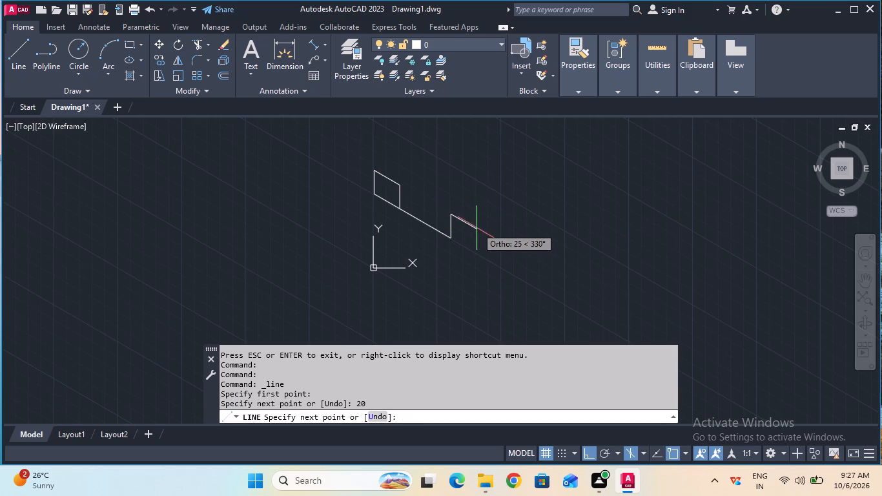
type("25")
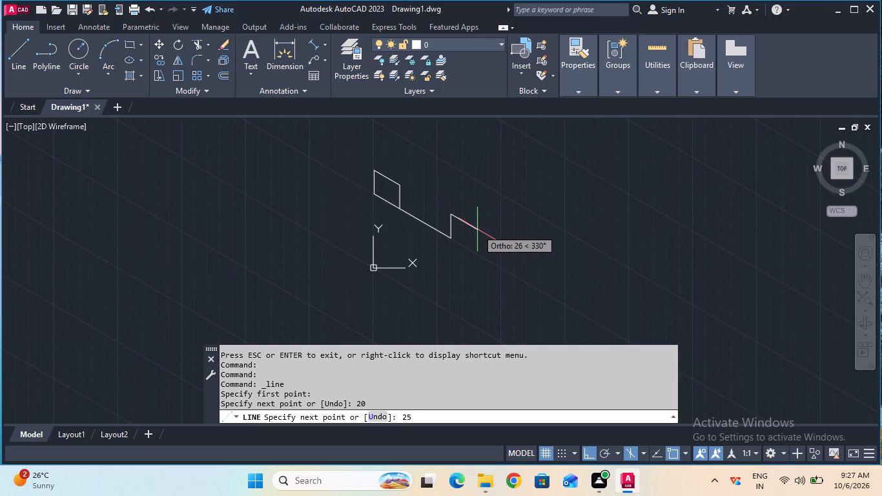
key("Return")
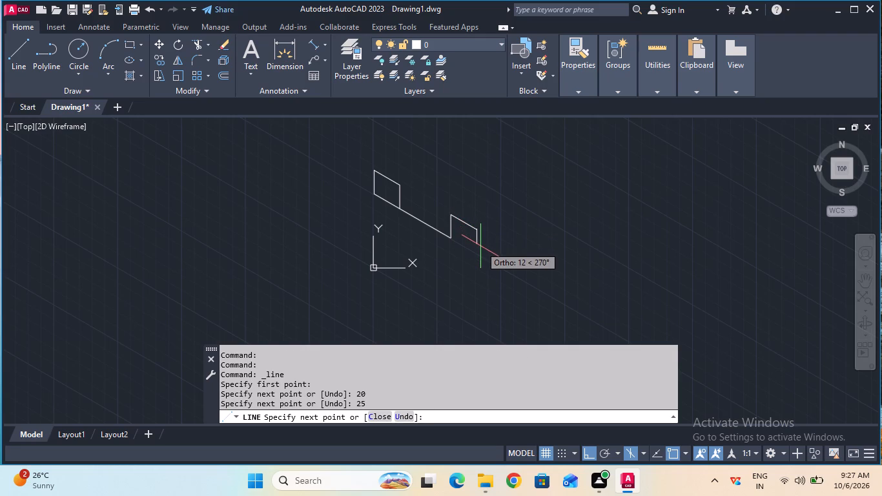
type("20")
key("Return")
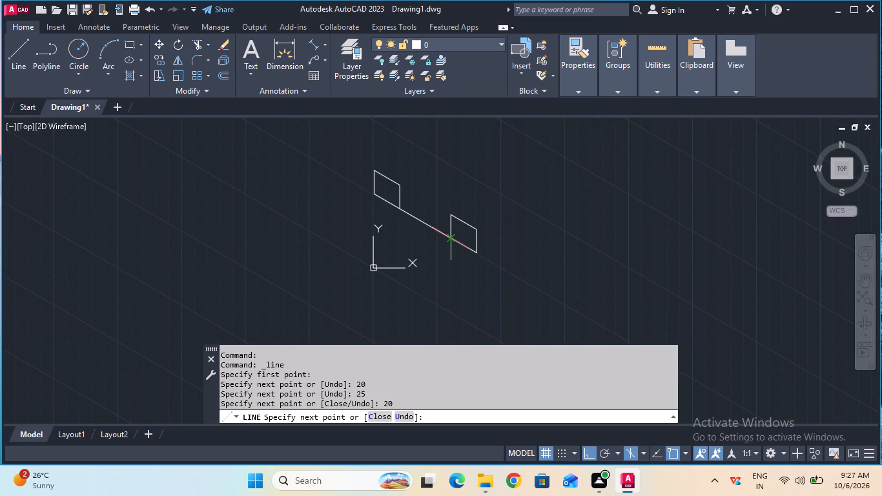
left_click(451, 238)
key("Escape")
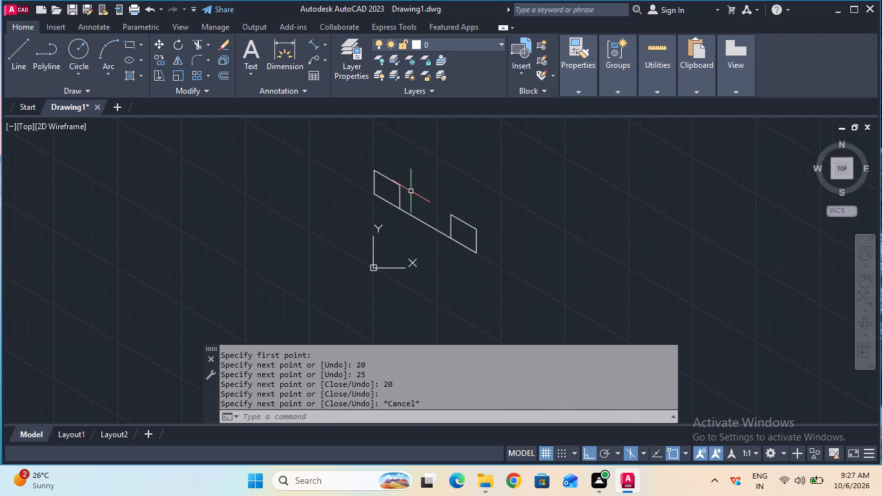
Trim away the connecting line segment between the two isometric faces.
left_click(200, 46)
left_click(418, 222)
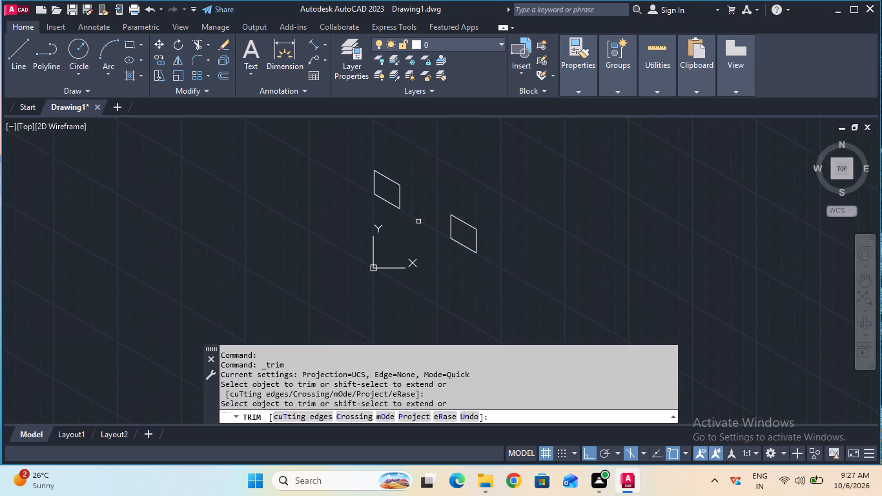
key("Escape")
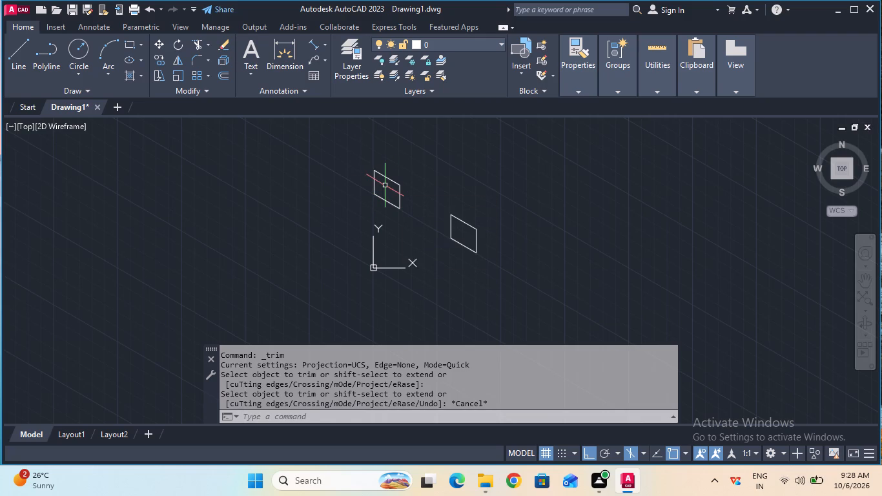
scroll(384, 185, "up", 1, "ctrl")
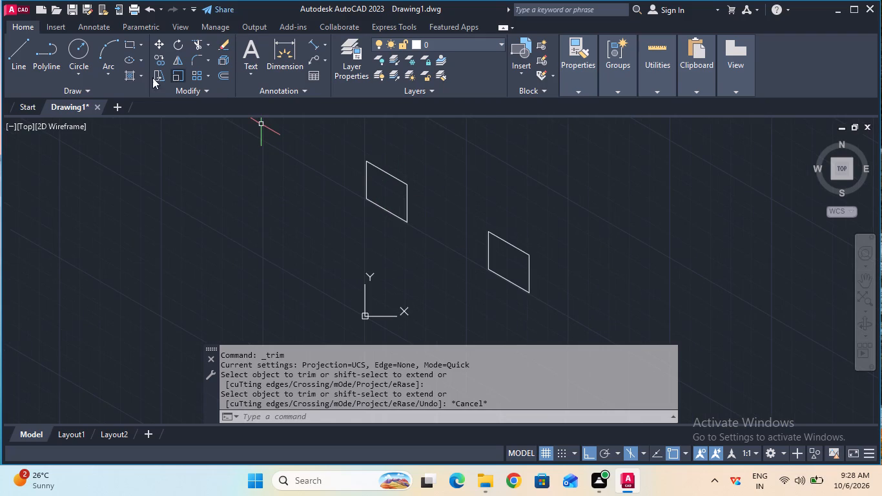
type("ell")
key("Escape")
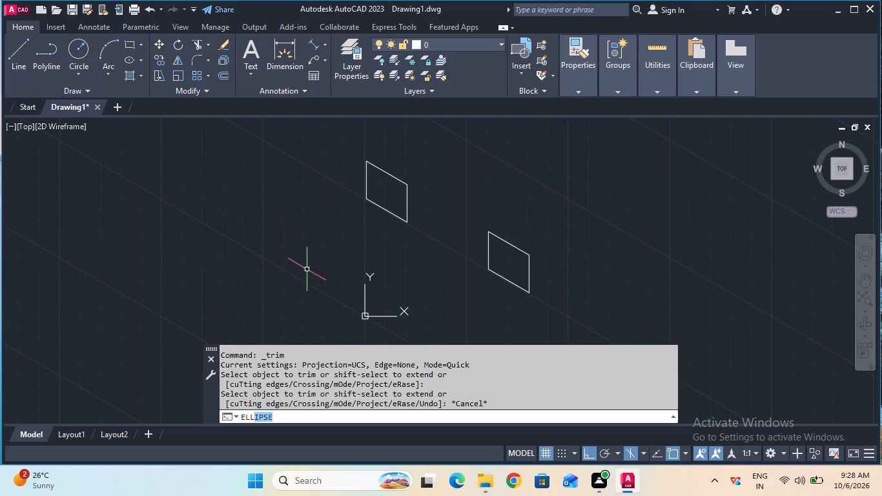
Using the CENTER linetype, draw a 20 mm vertical centreline from the midpoint of the upper-left face's lower edge.
left_click(580, 87)
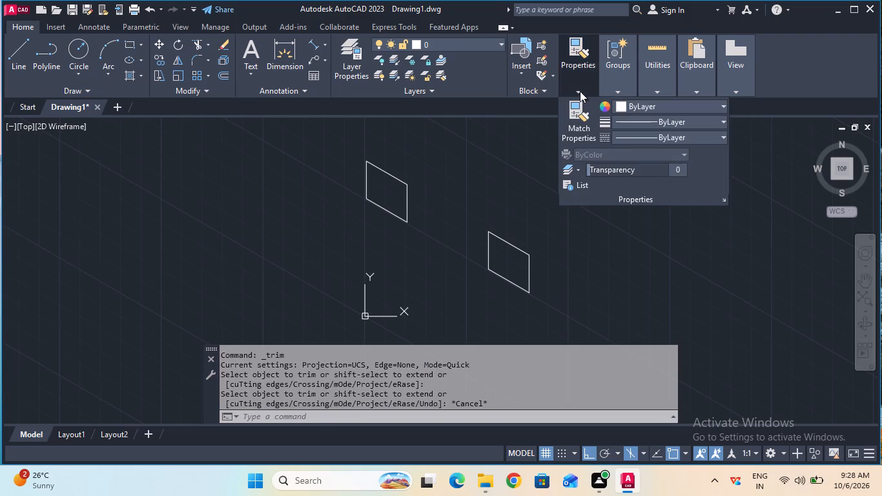
left_click(622, 134)
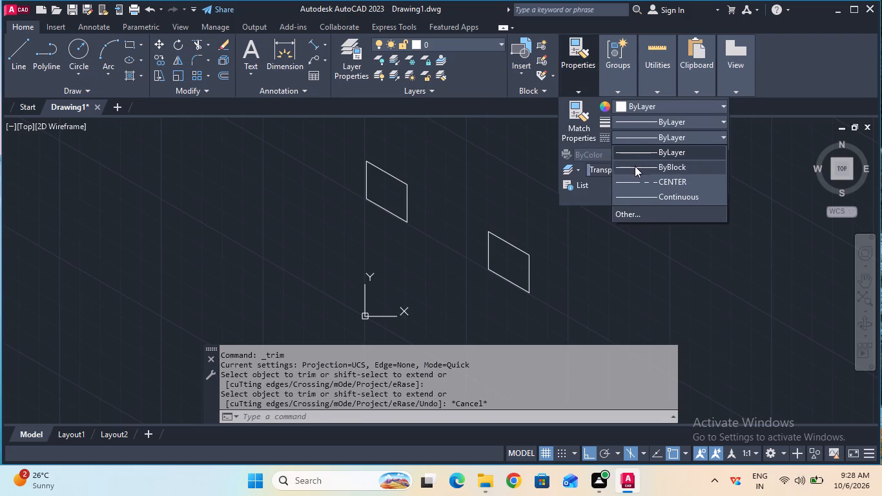
left_click(642, 185)
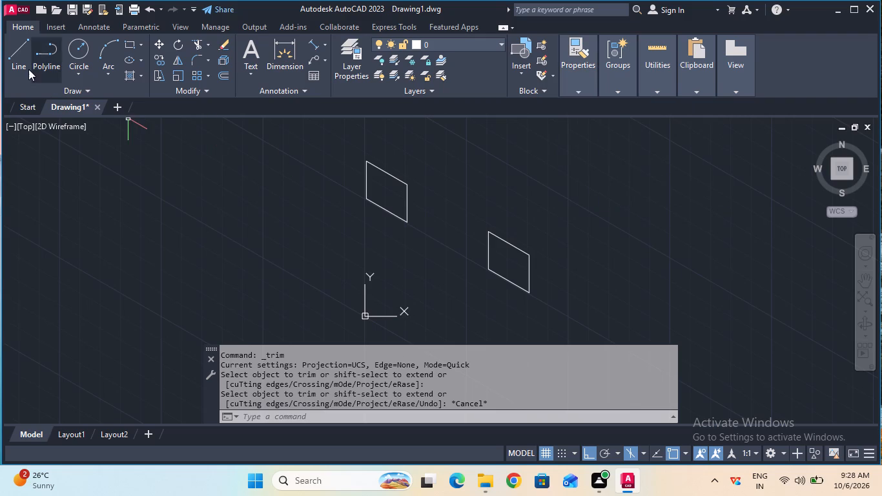
left_click(25, 65)
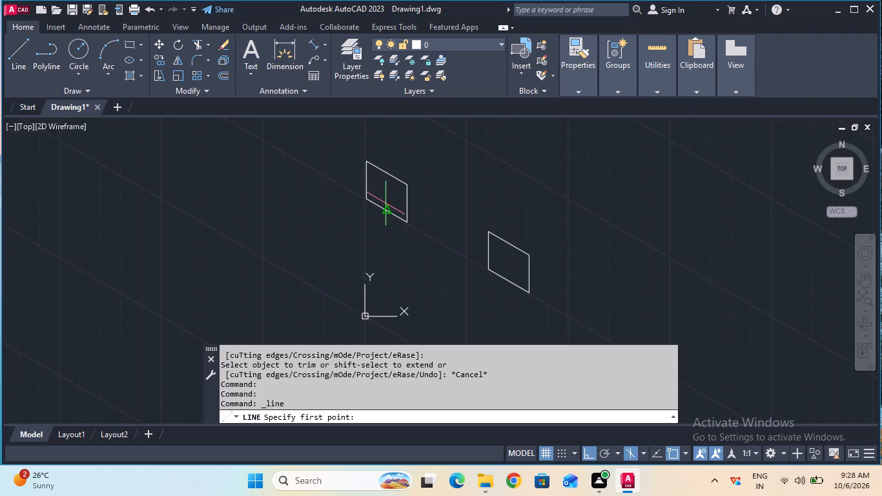
left_click(385, 210)
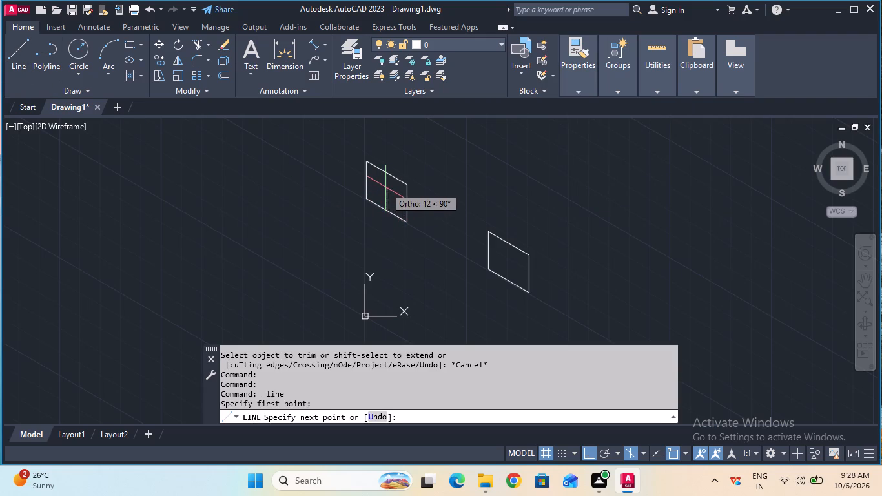
key("2")
key("0")
key("Return")
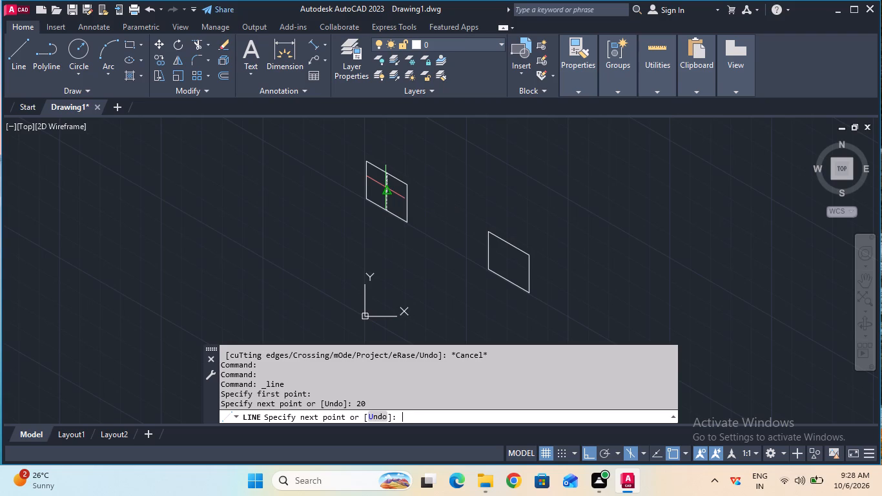
key("Escape")
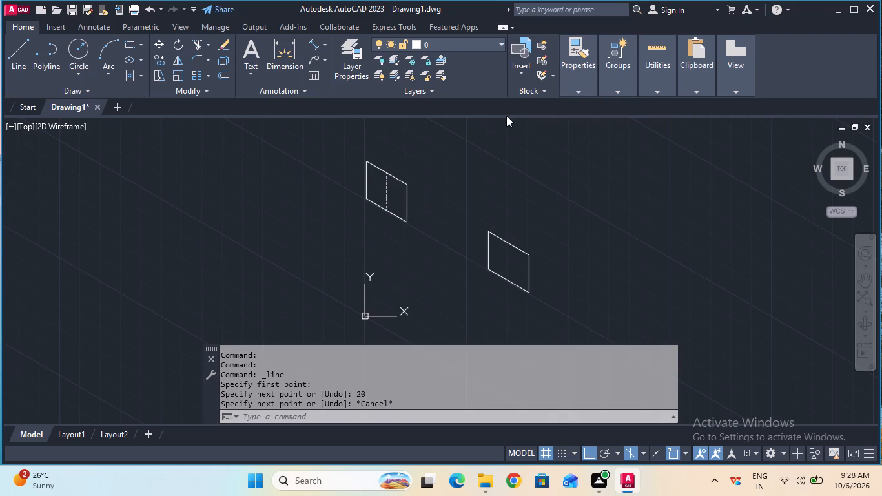
Draw a 25 mm centreline at 330° in the CENTER linetype from the midpoint of the upper-left face's left vertical edge.
left_click(584, 87)
left_click(630, 140)
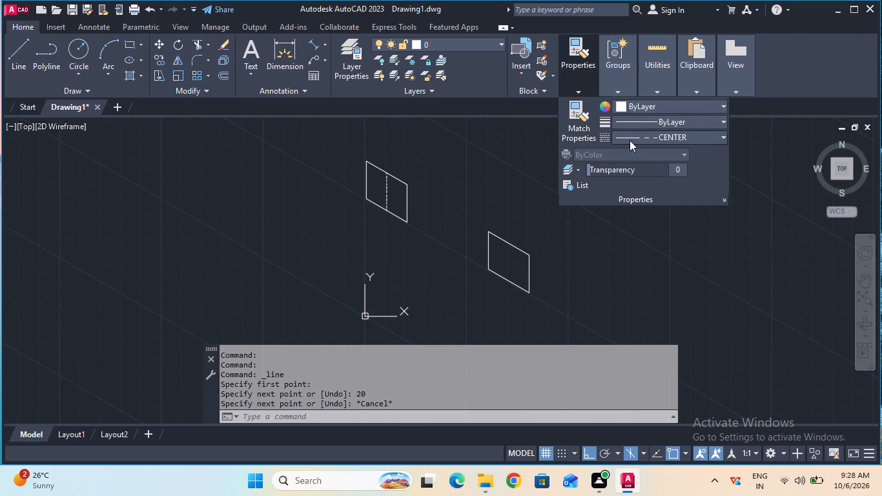
left_click(631, 184)
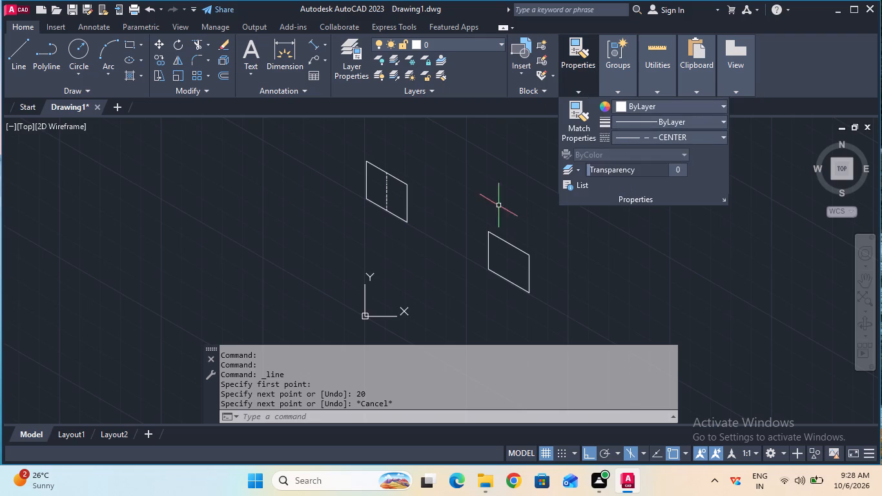
left_click(485, 198)
left_click(470, 196)
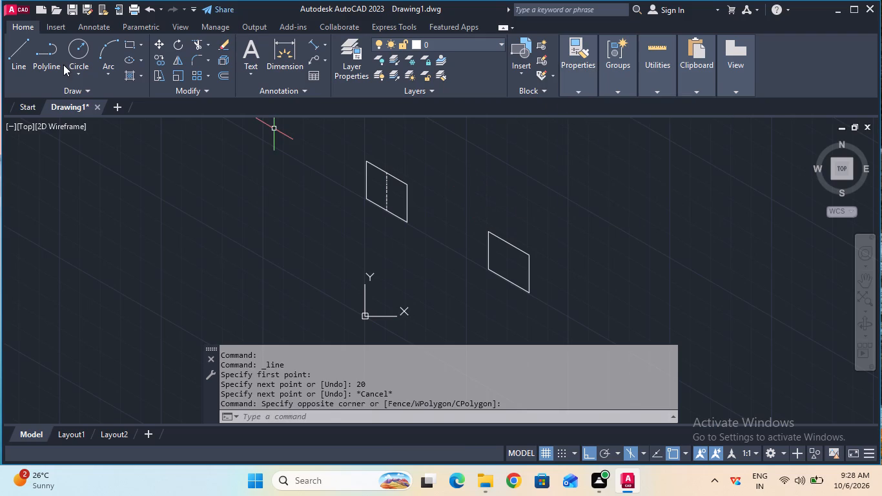
left_click(22, 61)
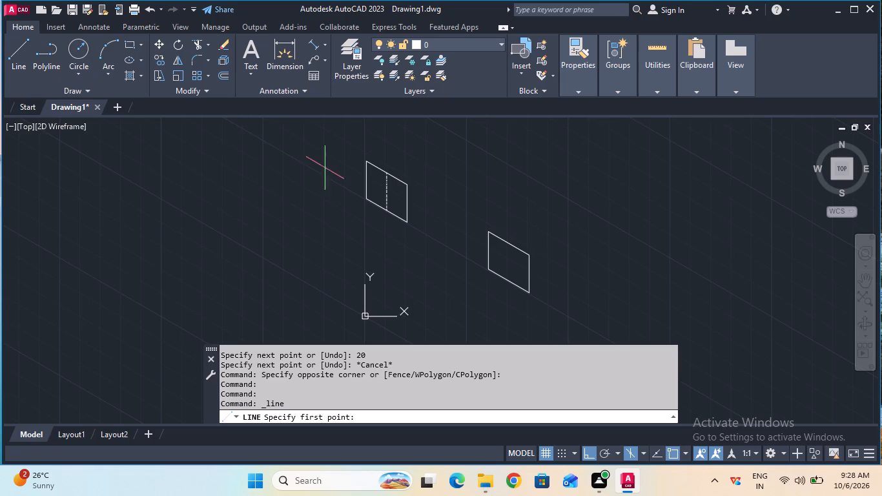
left_click(366, 182)
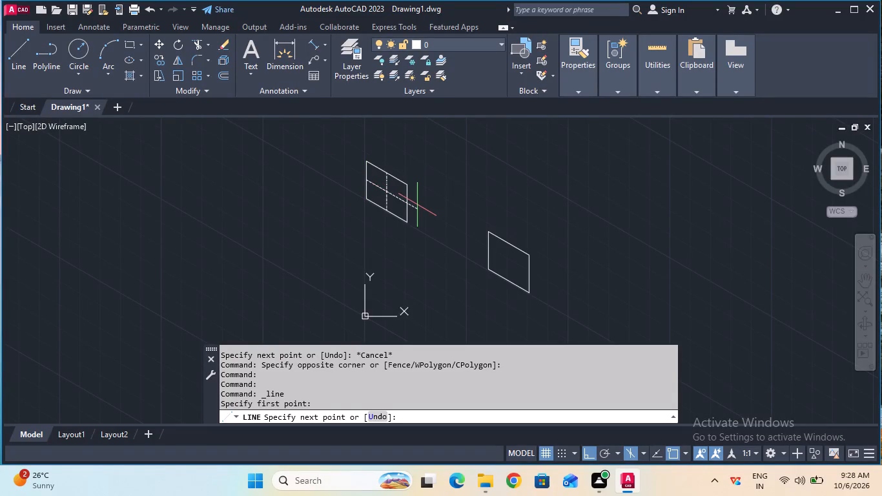
type("25")
key("Return")
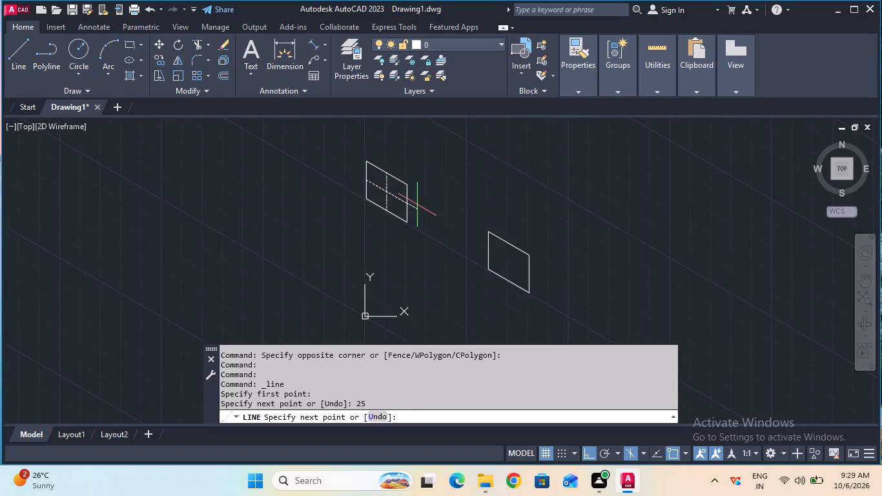
key("Escape")
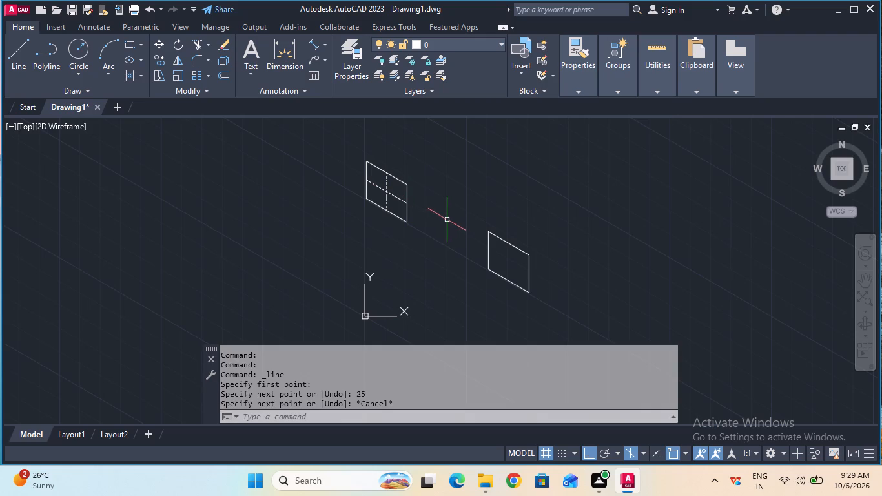
Draw a vertical and a sloping centreline across the lower-right face, joining the midpoints of its opposite edges.
double_click(19, 55)
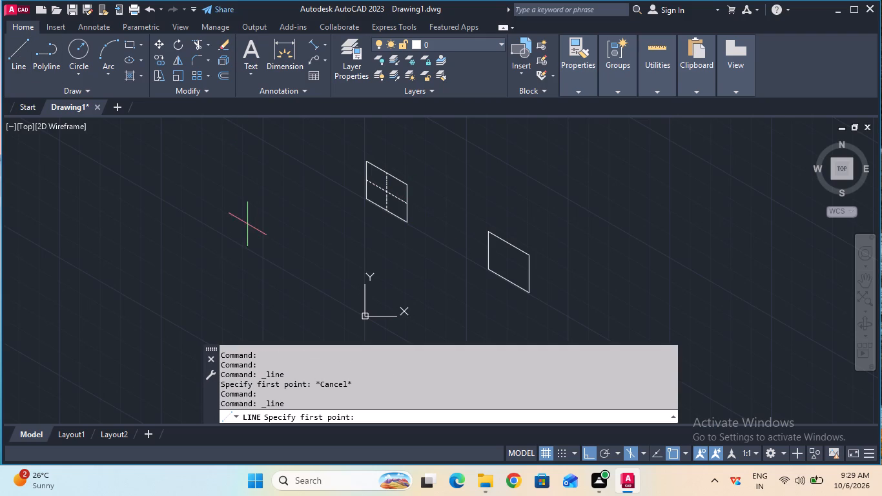
left_click(506, 282)
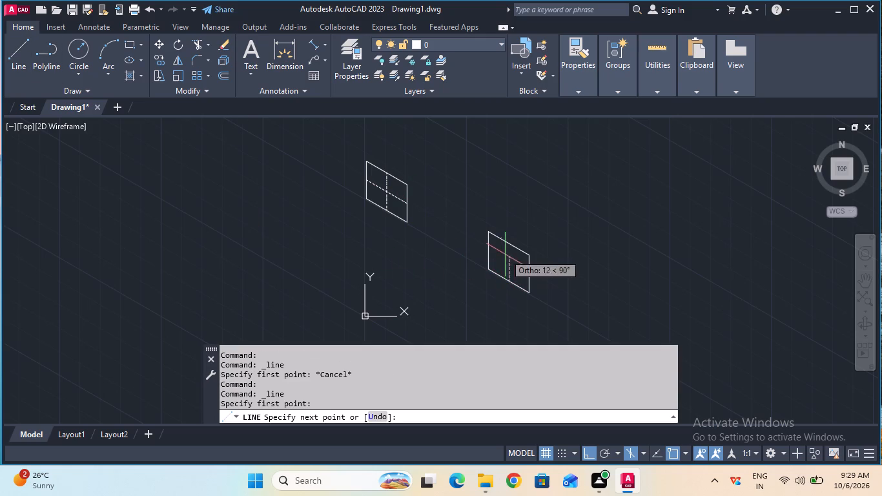
left_click(507, 245)
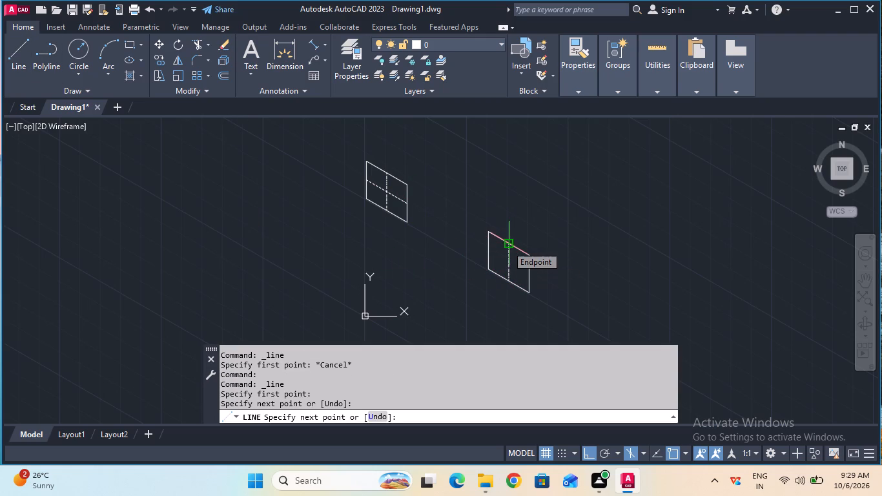
key("Escape")
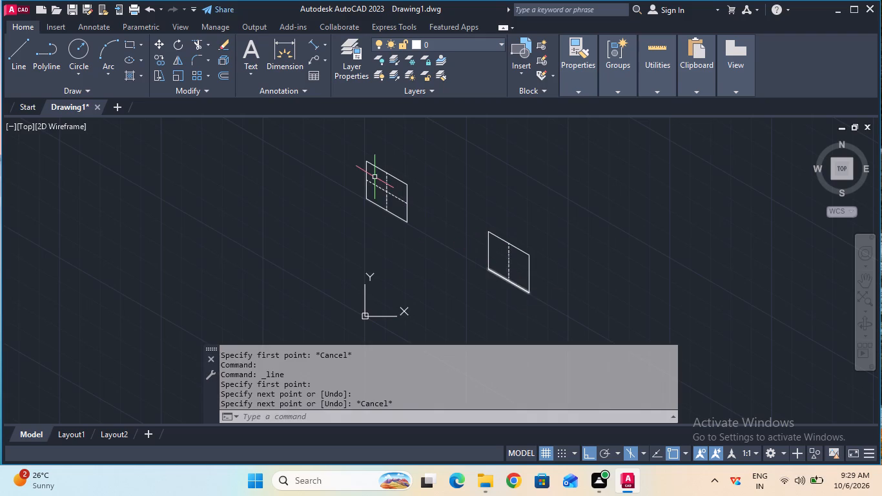
left_click(16, 50)
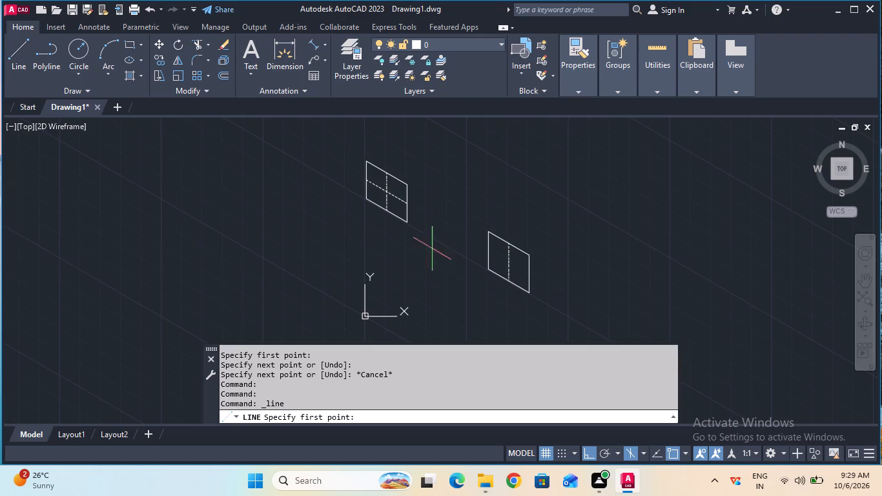
left_click(489, 253)
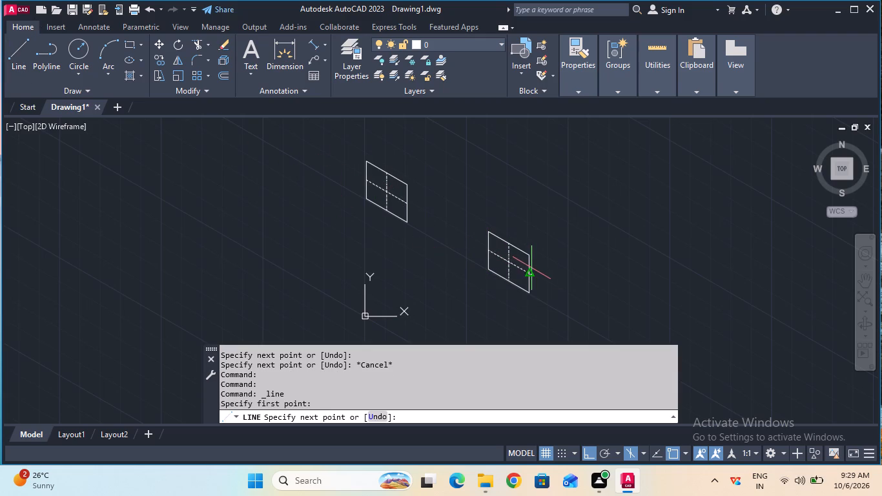
left_click(526, 271)
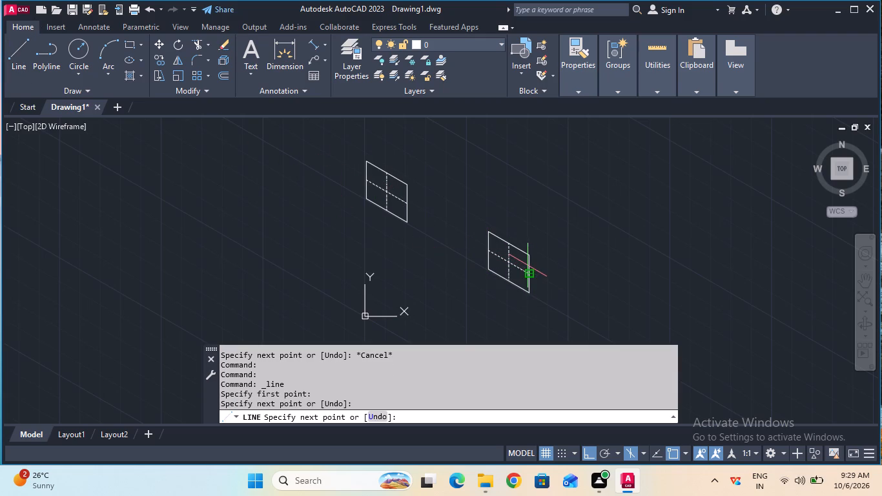
key("Escape")
Using the ByBlock linetype, draw a 5 mm radius isocircle centred on the upper-left face's centreline intersection.
left_click(575, 94)
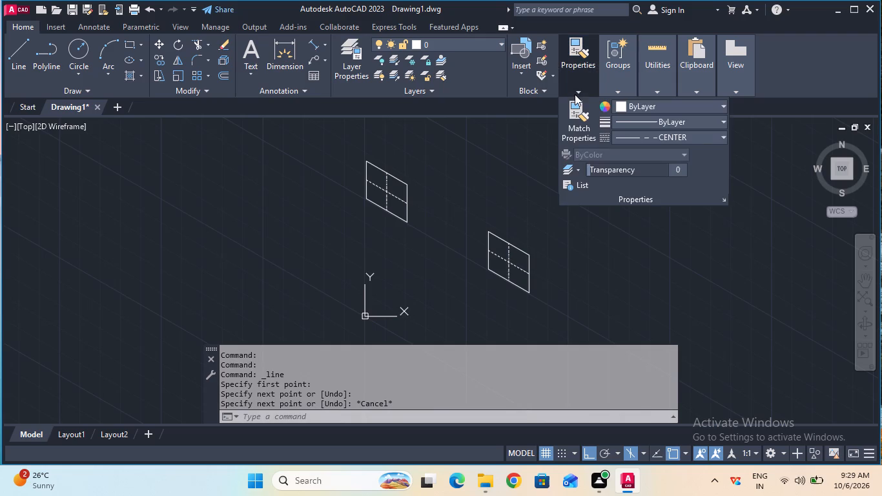
left_click(620, 138)
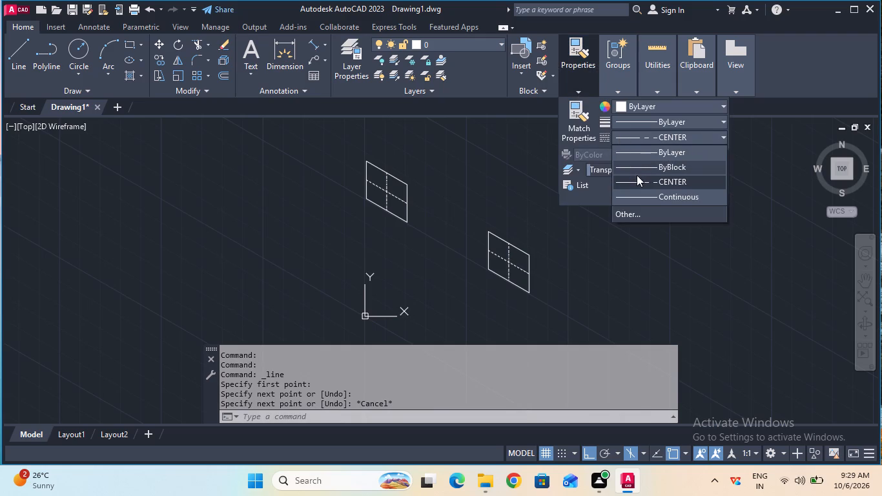
left_click(637, 169)
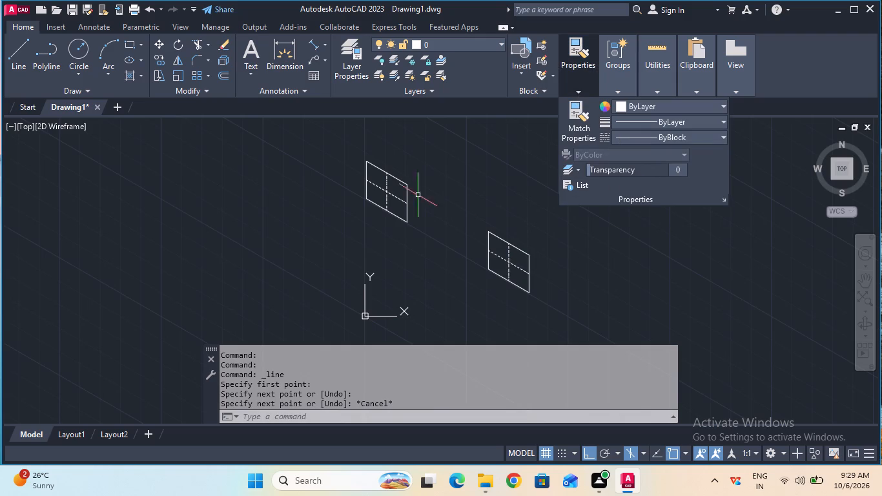
type("ell")
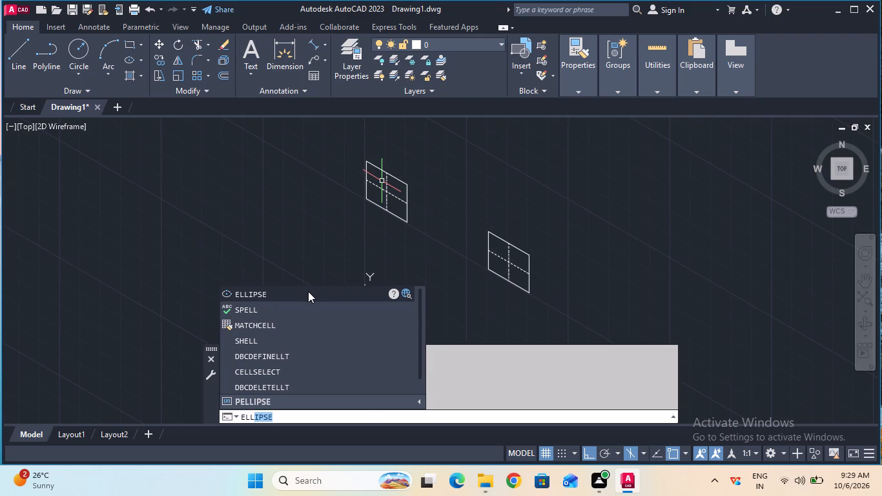
left_click(309, 291)
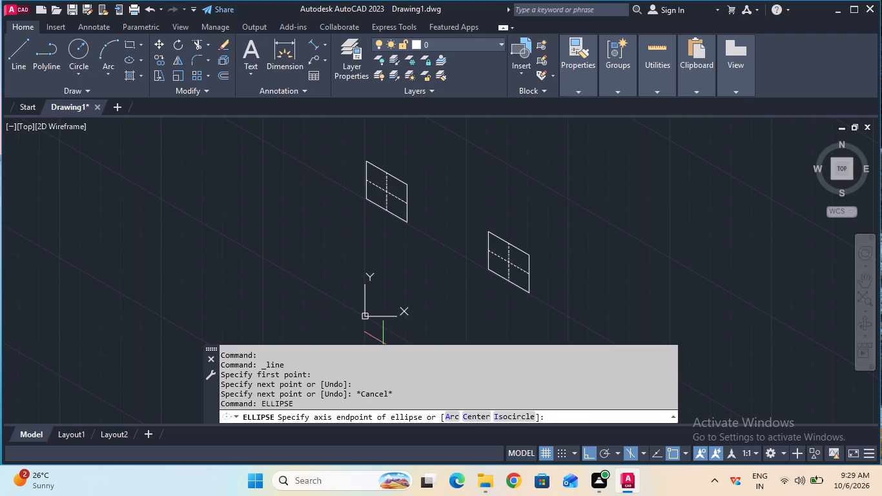
left_click(514, 415)
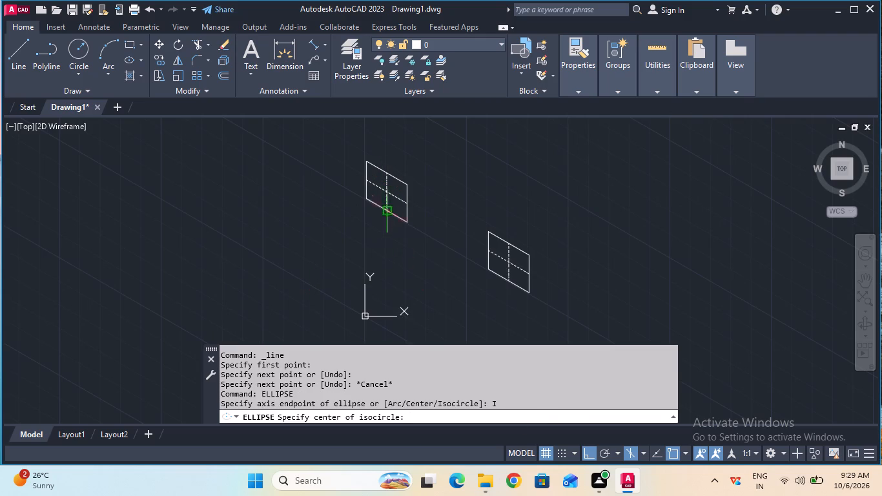
left_click(386, 192)
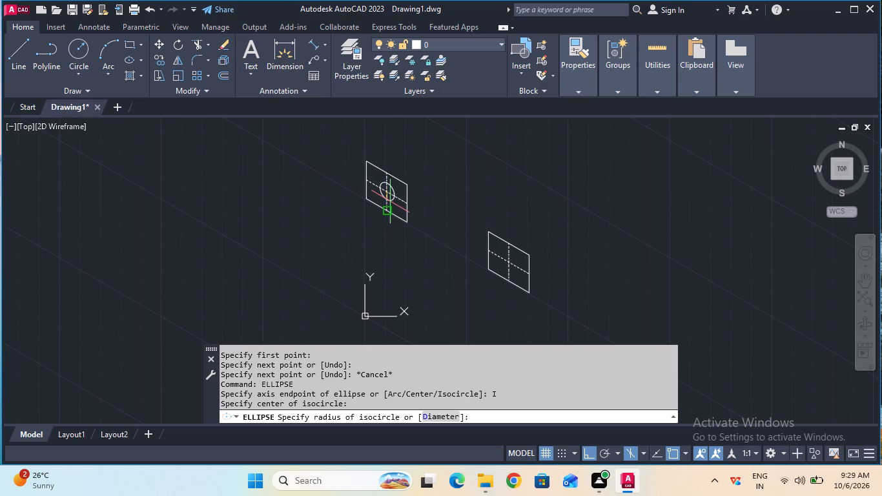
key("5")
key("Return")
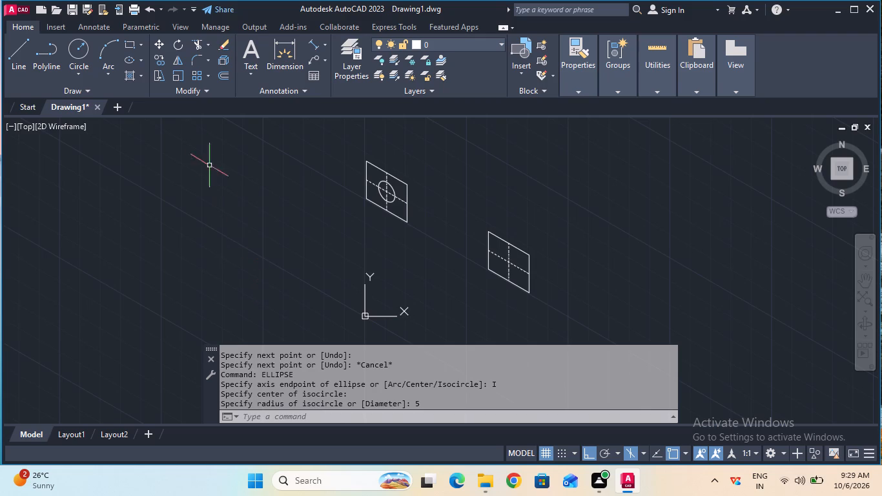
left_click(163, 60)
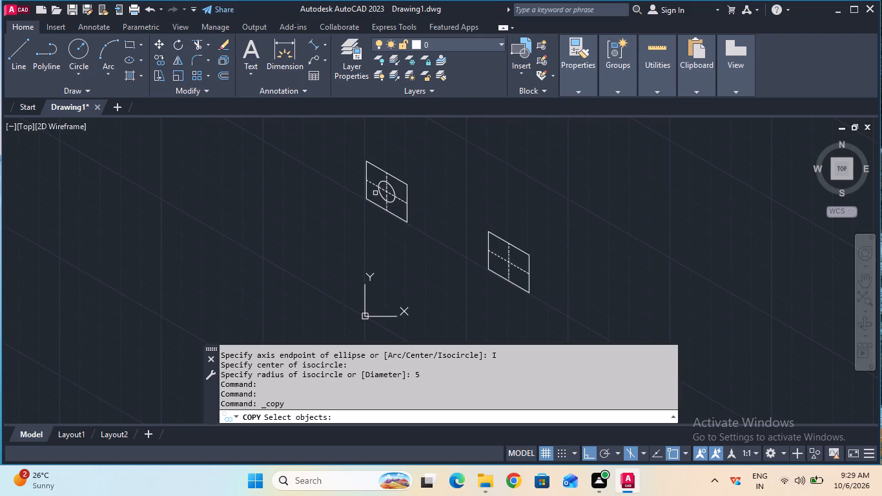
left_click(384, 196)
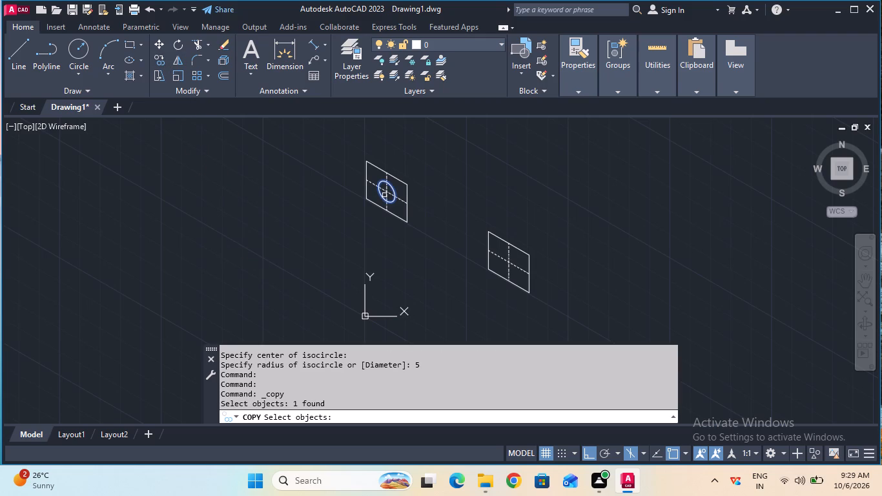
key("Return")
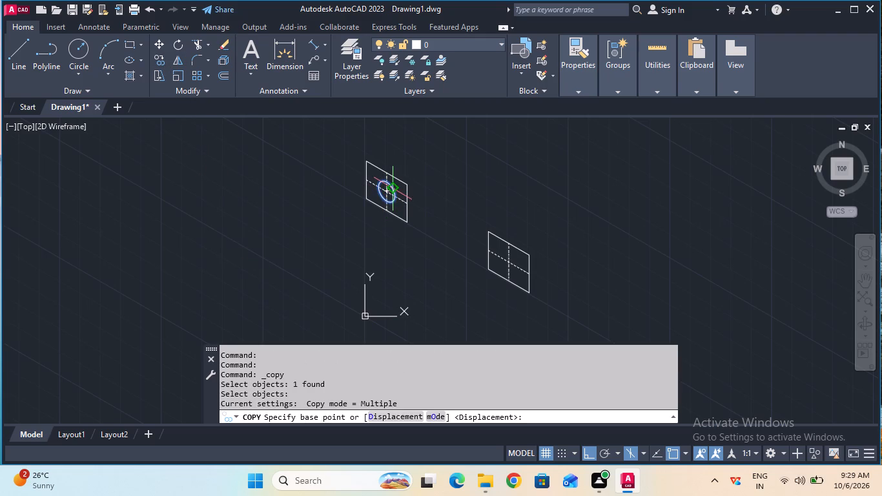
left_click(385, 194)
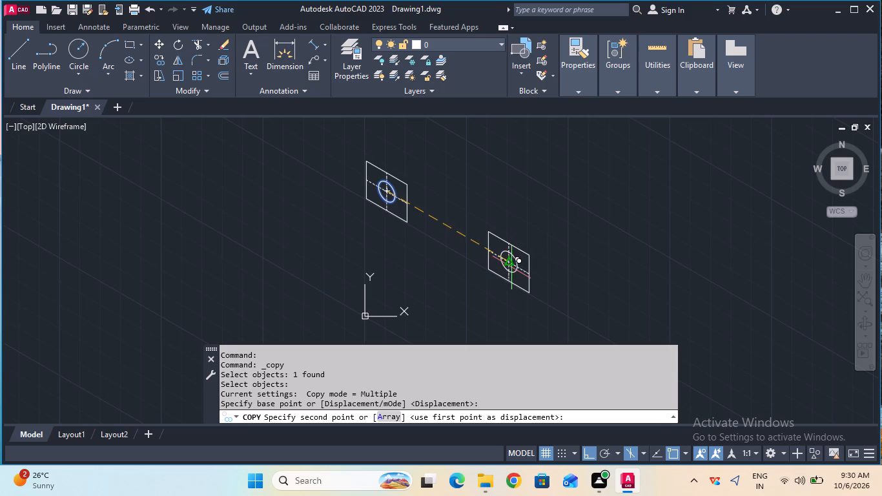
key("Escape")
Draw a 5 mm radius isocircle centred on the lower-right face's centreline intersection.
type("el")
key("l")
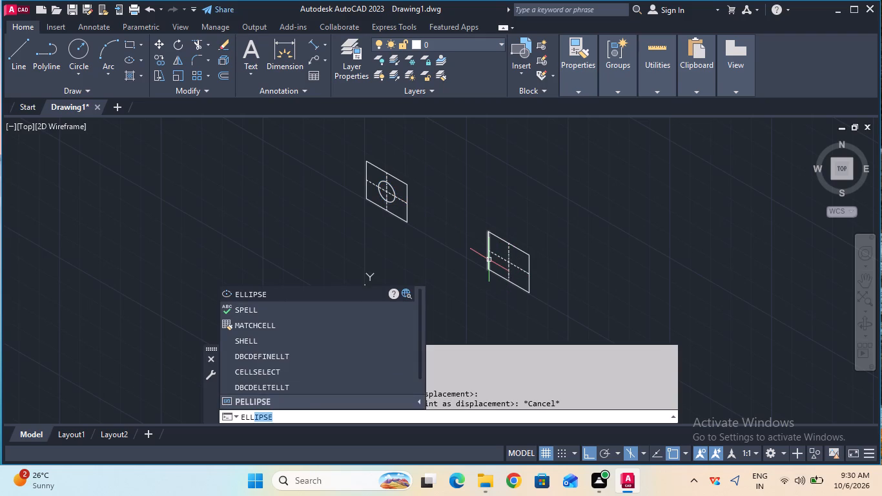
left_click(355, 295)
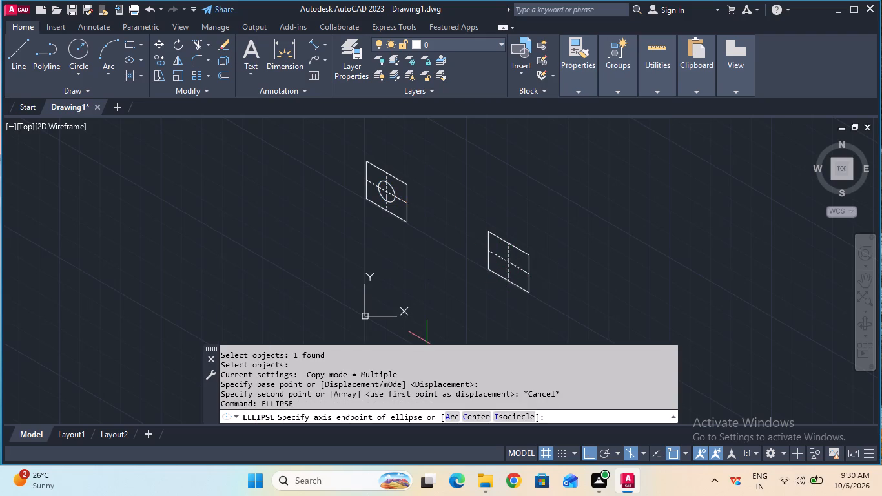
left_click(508, 418)
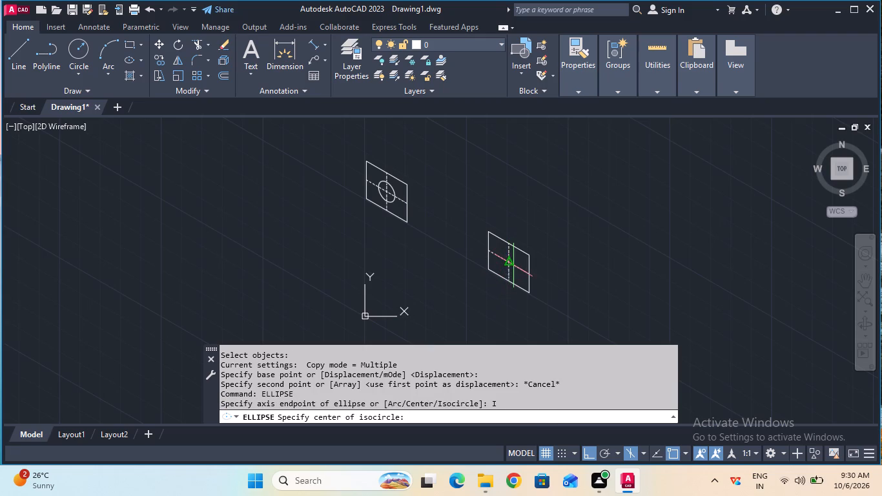
left_click(510, 264)
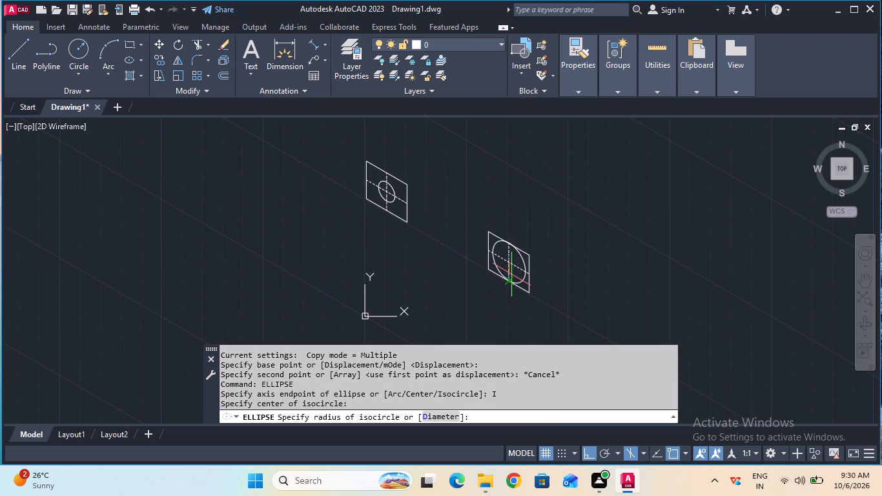
key("5")
key("Return")
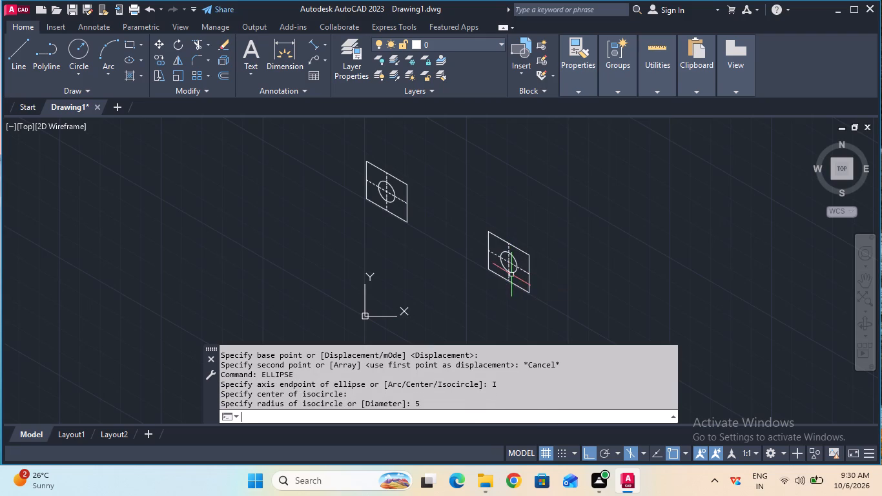
key("Escape")
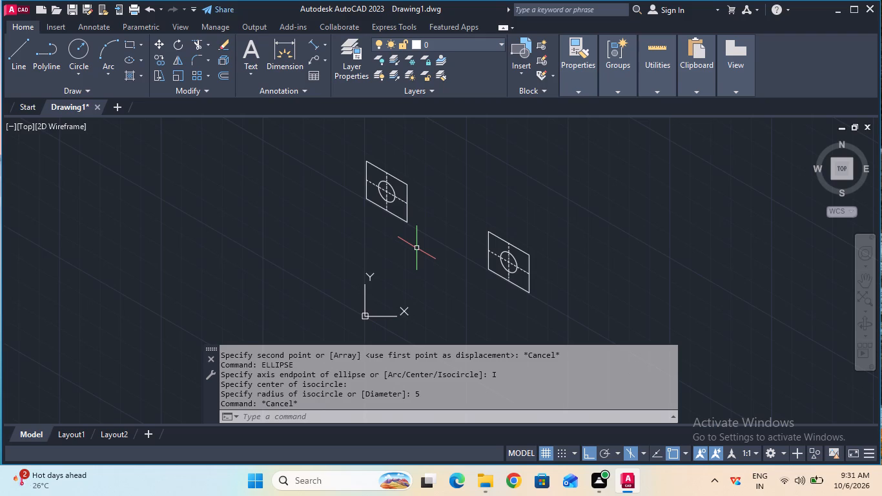
In the top isoplane, draw 5 mm thickness lines receding up and to the right from the upper-left face's two top corners.
left_click(17, 55)
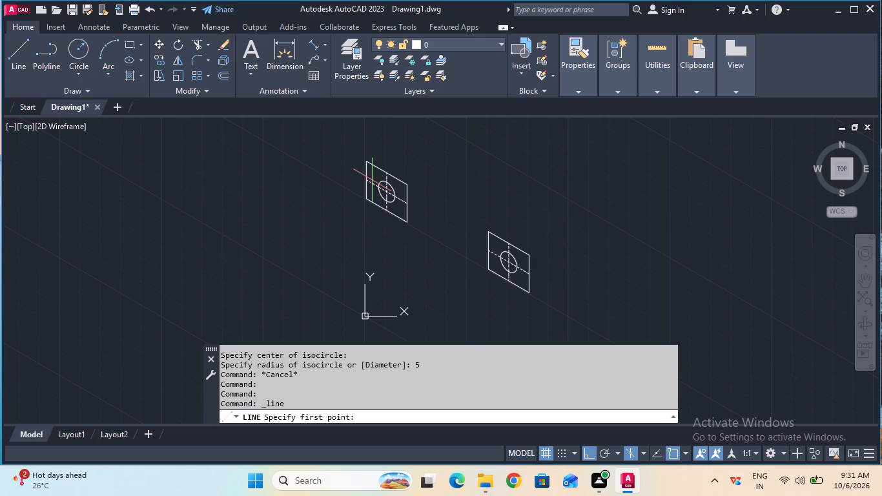
left_click(407, 187)
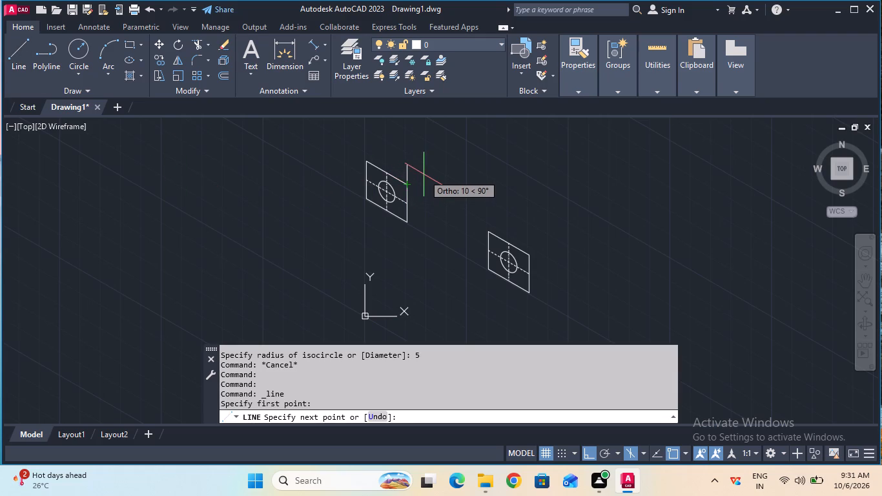
key("F5")
key("5")
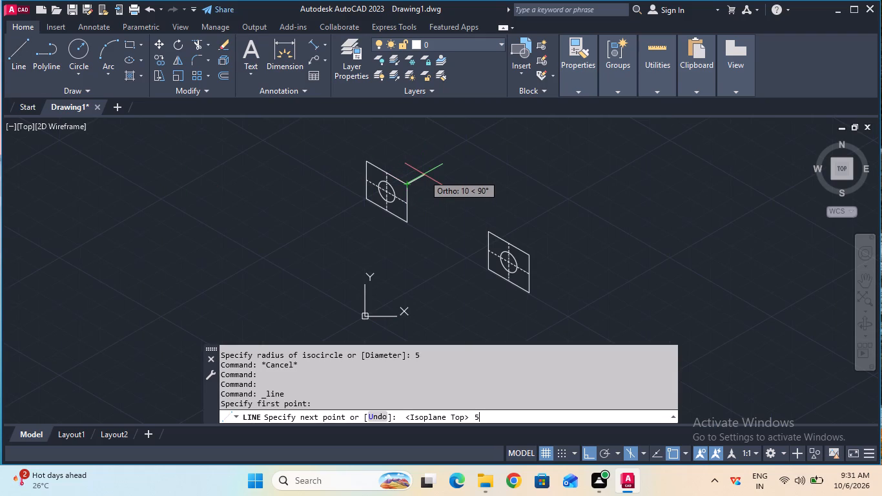
key("Return")
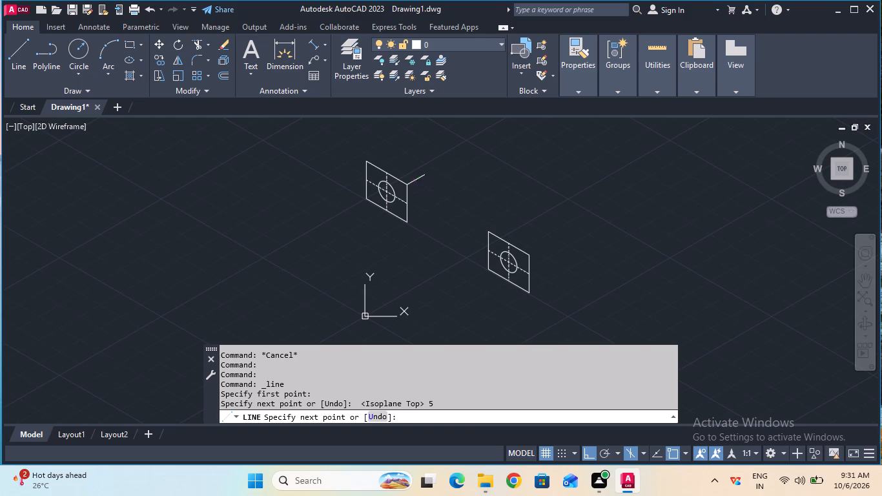
key("Escape")
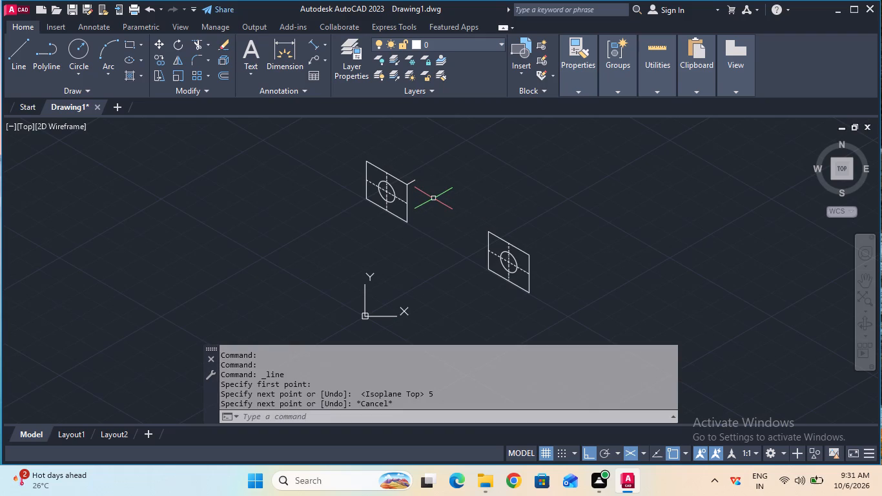
left_click(21, 47)
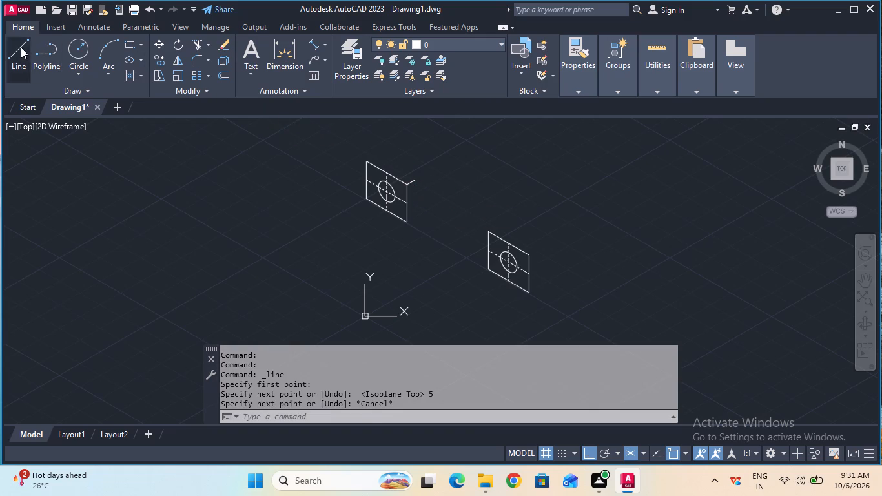
left_click(365, 160)
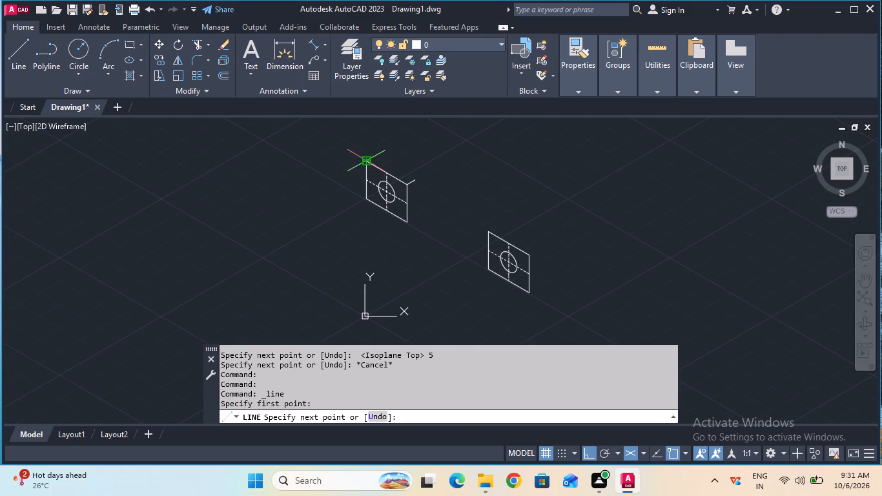
key("5")
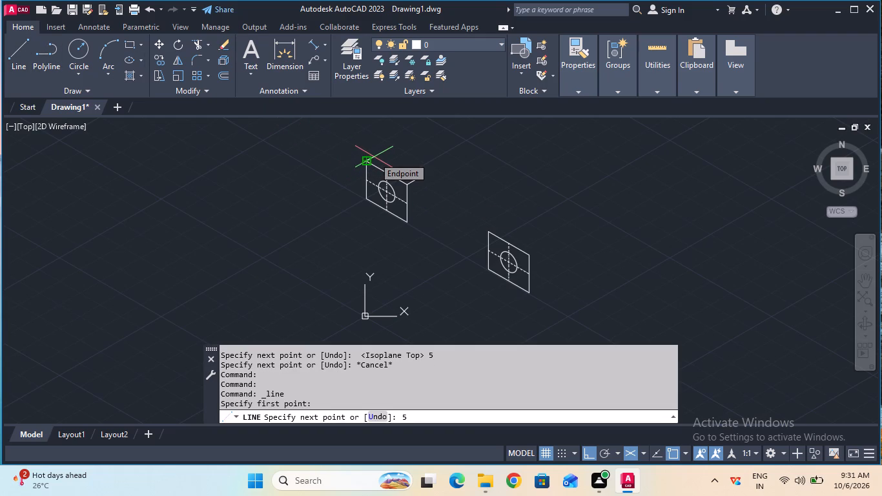
key("Return")
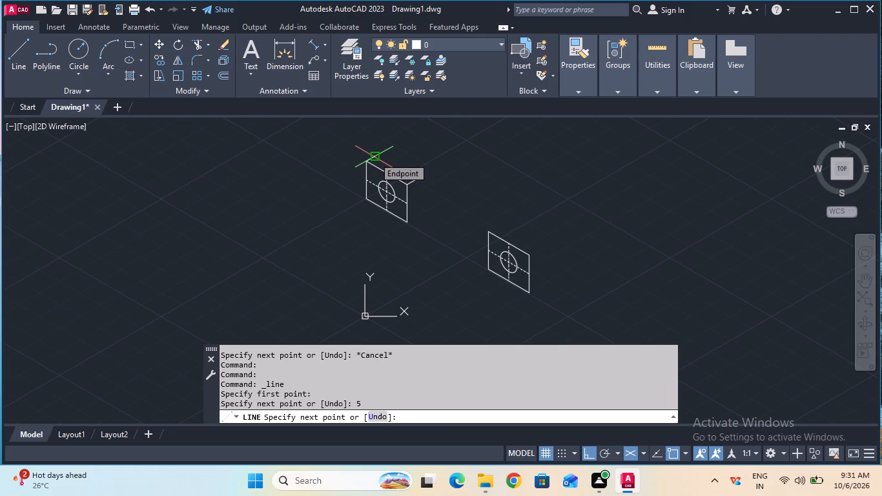
key("Escape")
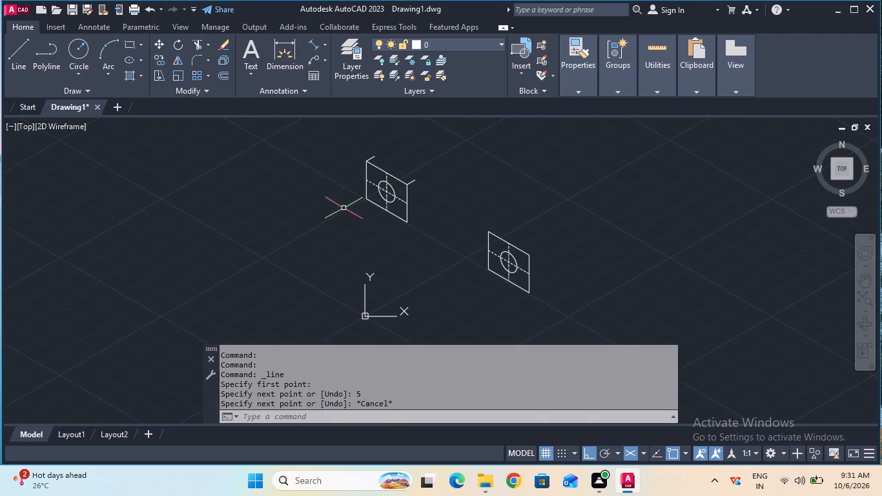
Draw a matching 5 mm receding thickness line from the upper-left face's bottom-right corner.
left_click(16, 57)
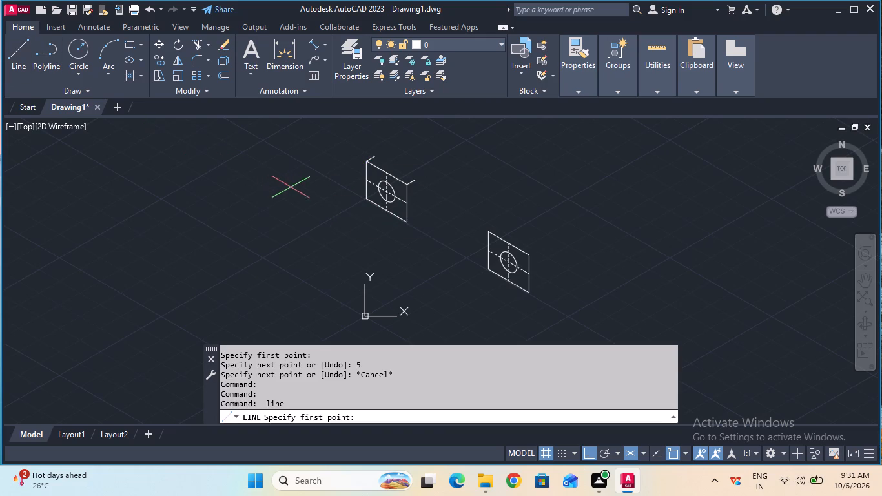
double_click(405, 219)
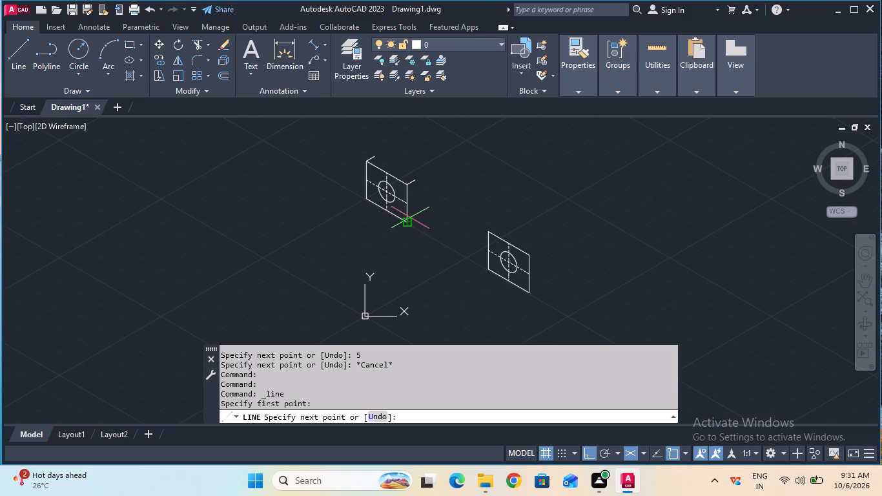
key("5")
key("Return")
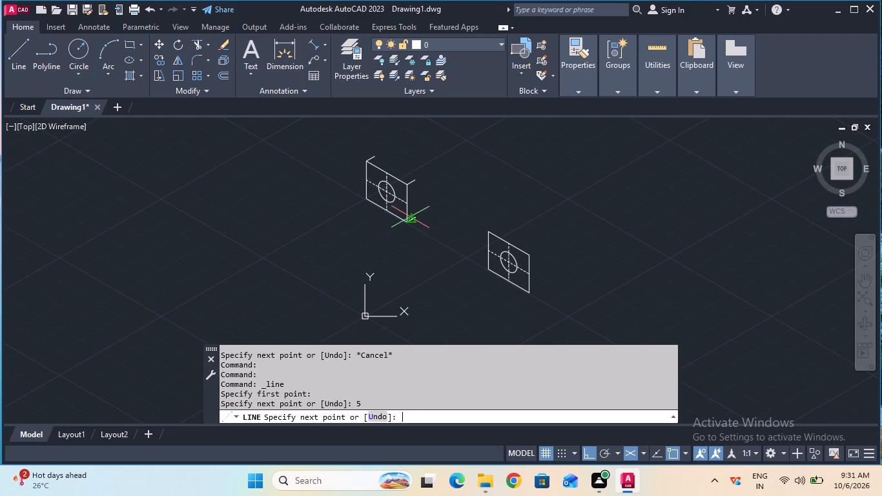
key("Escape")
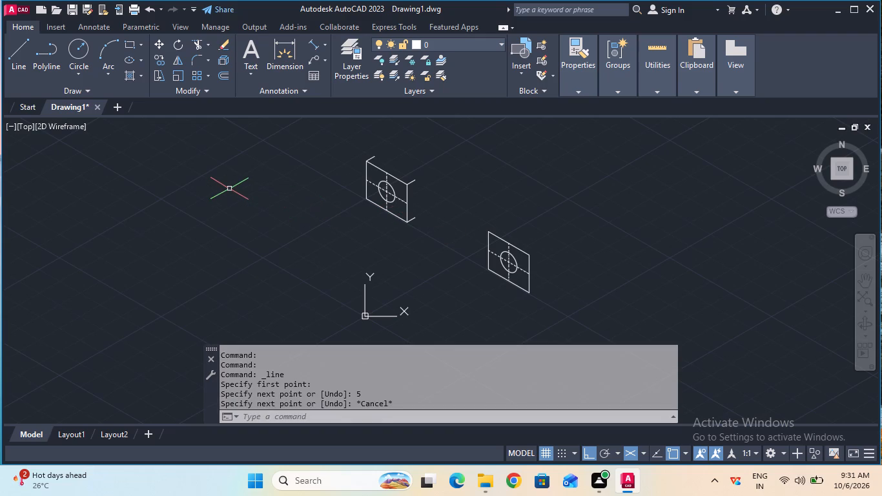
Join the far ends of the upper-left flange's two top thickness lines with a line, completing its top surface.
left_click(14, 57)
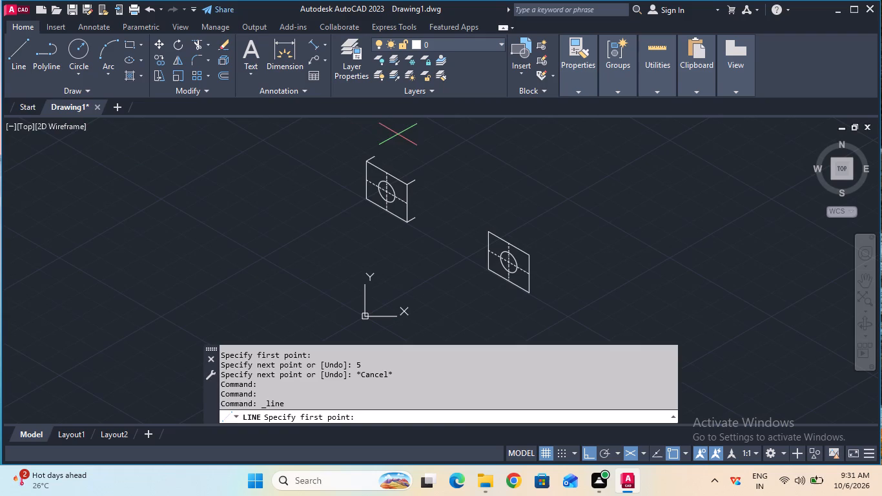
left_click(373, 154)
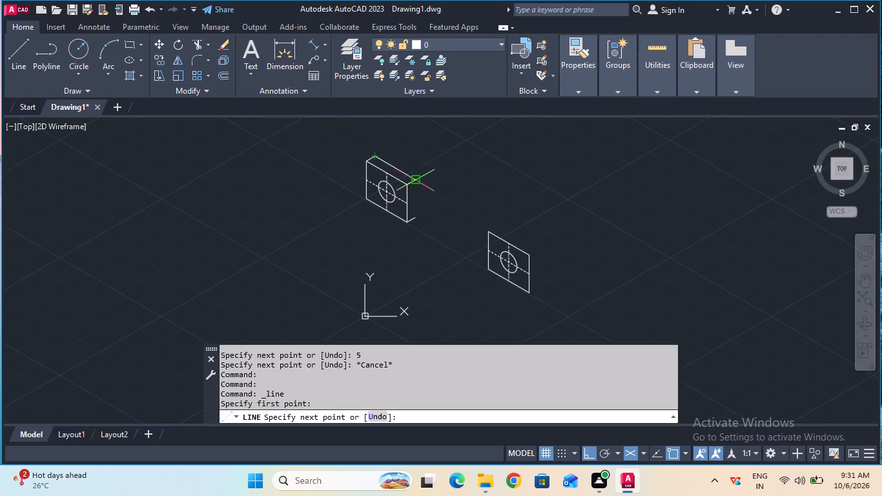
left_click(420, 178)
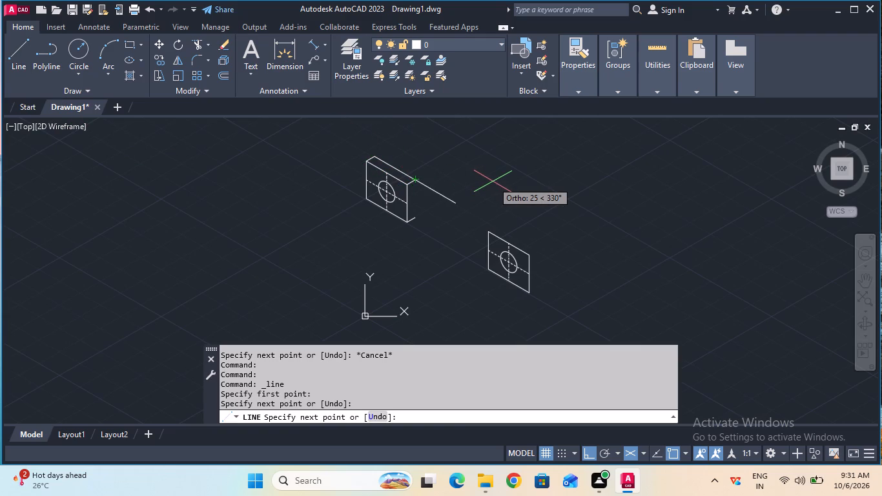
key("Escape")
key("F1")
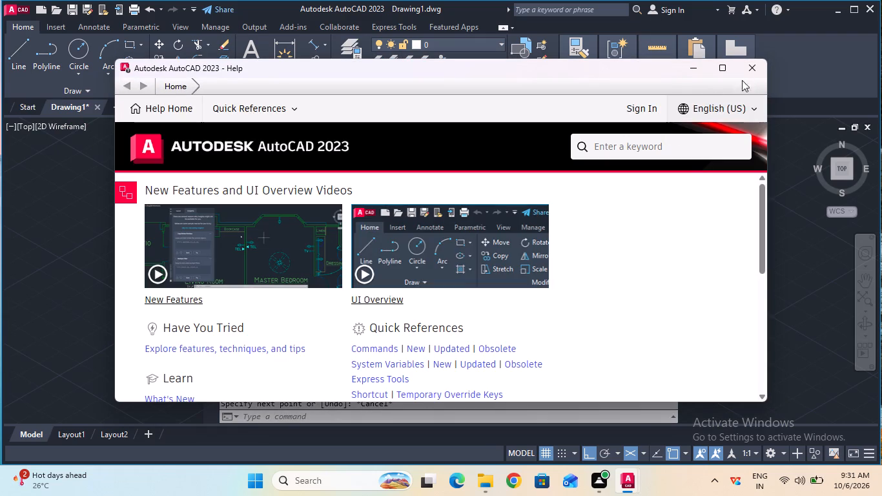
left_click(750, 76)
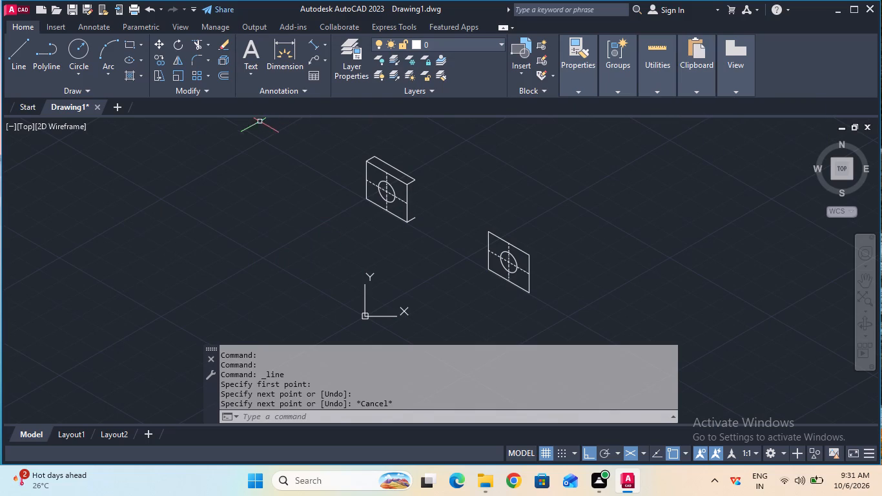
Draw 5 mm thickness lines receding up and to the right from the lower-right face's two top corners.
left_click(10, 67)
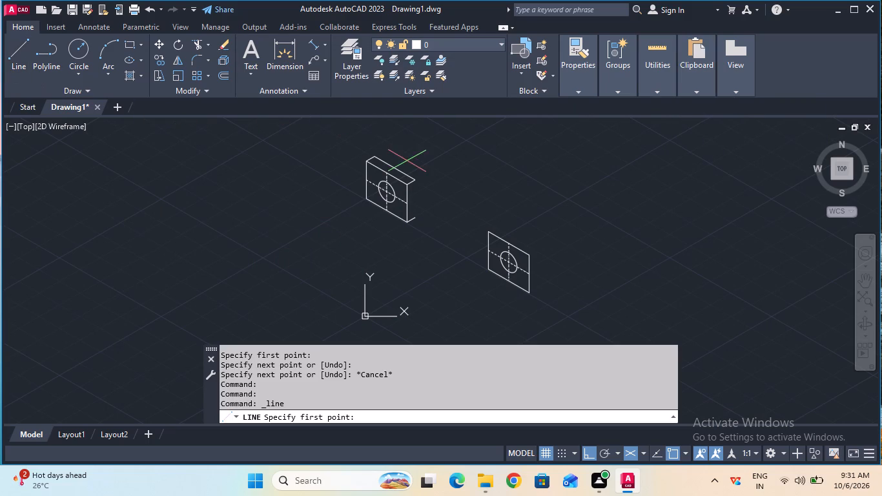
left_click(487, 231)
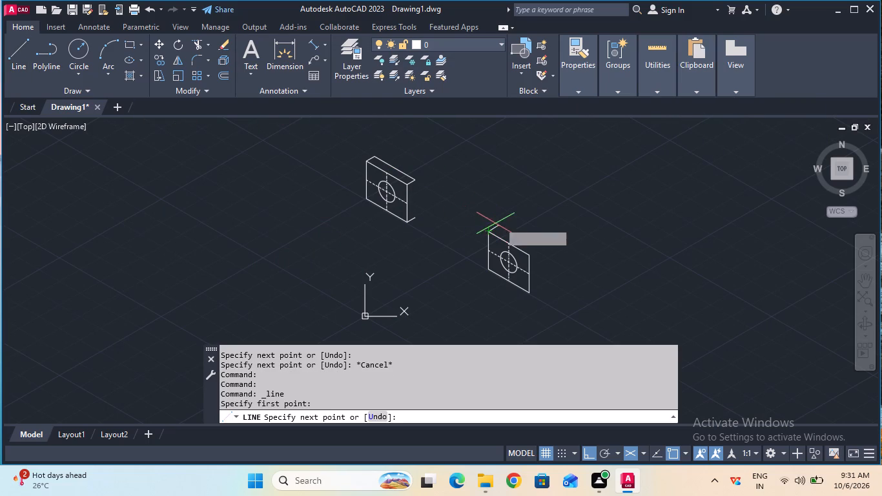
key("5")
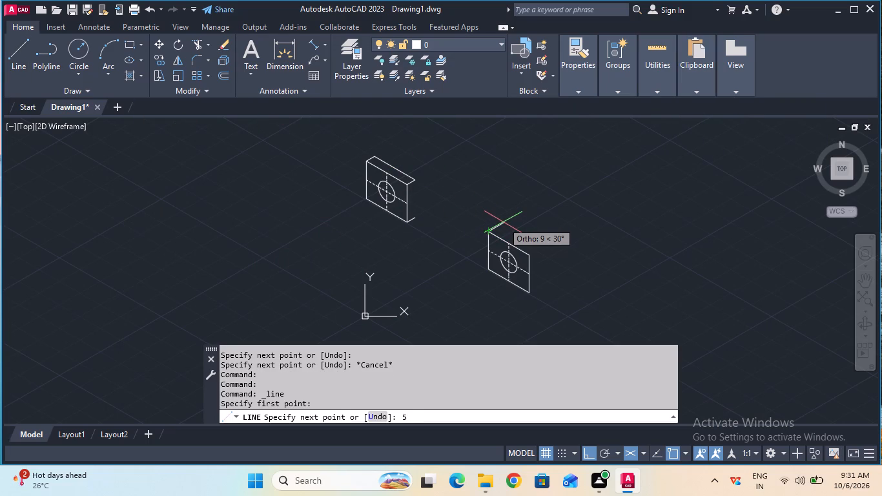
key("Return")
key("Escape")
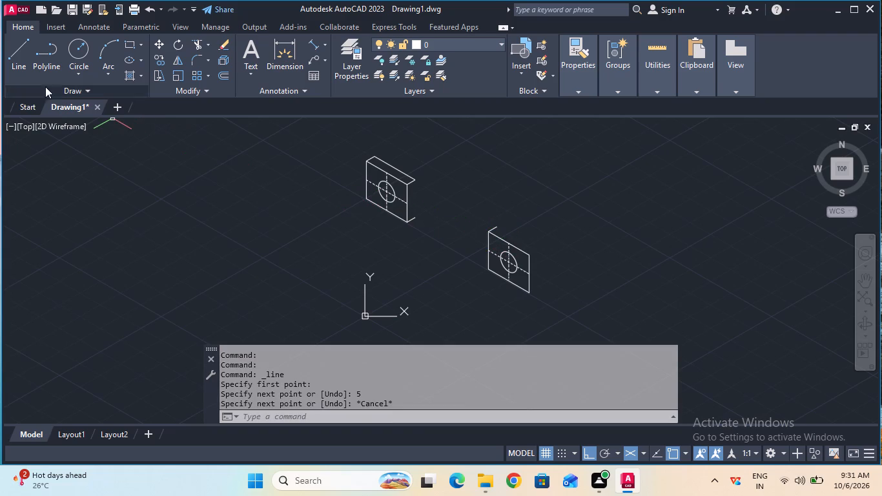
left_click(23, 63)
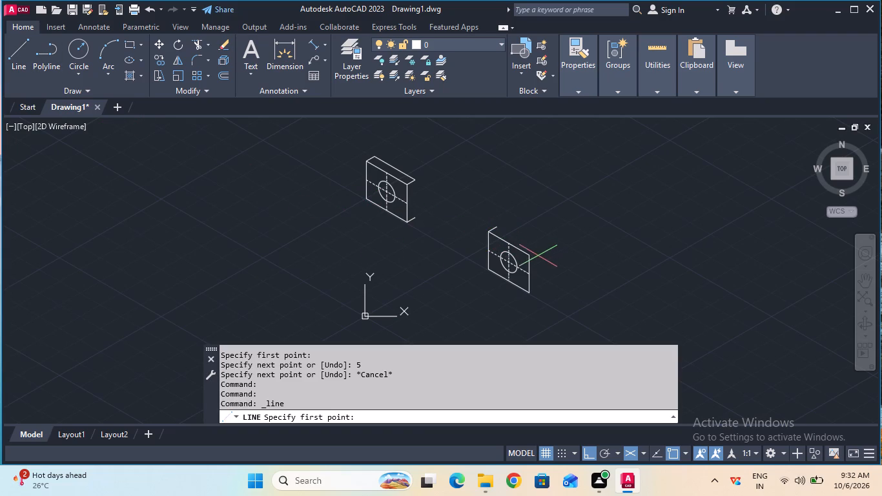
left_click(528, 256)
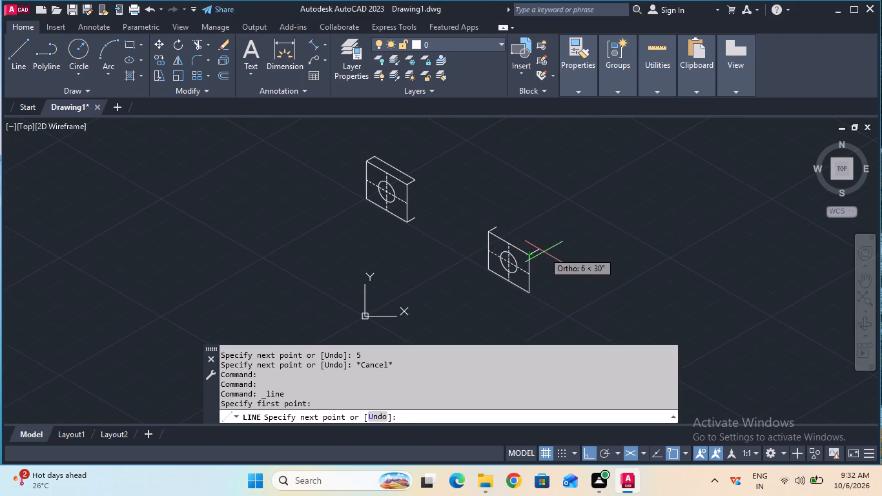
key("5")
key("Return")
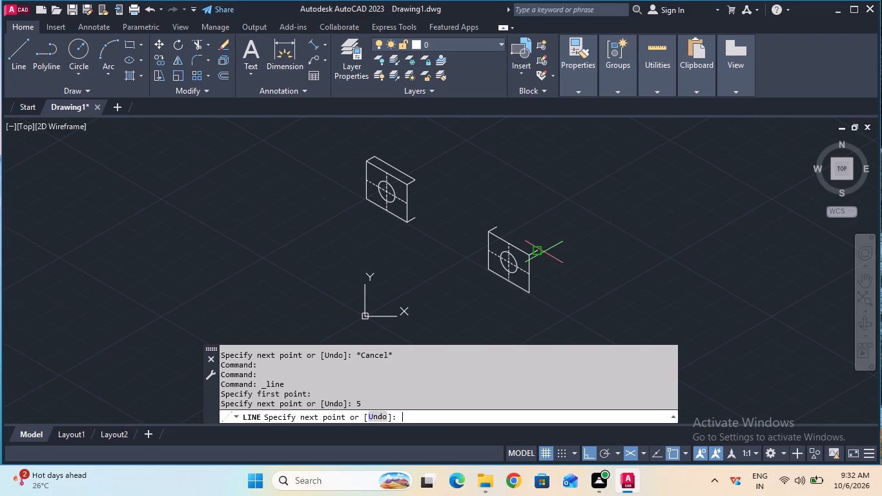
key("Escape")
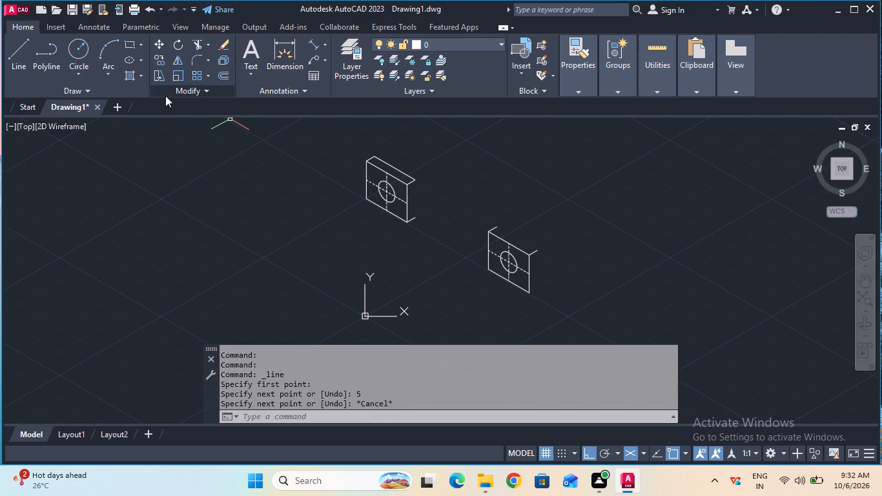
Draw a matching 5 mm receding thickness line from the lower-right face's bottom-right corner.
left_click(14, 56)
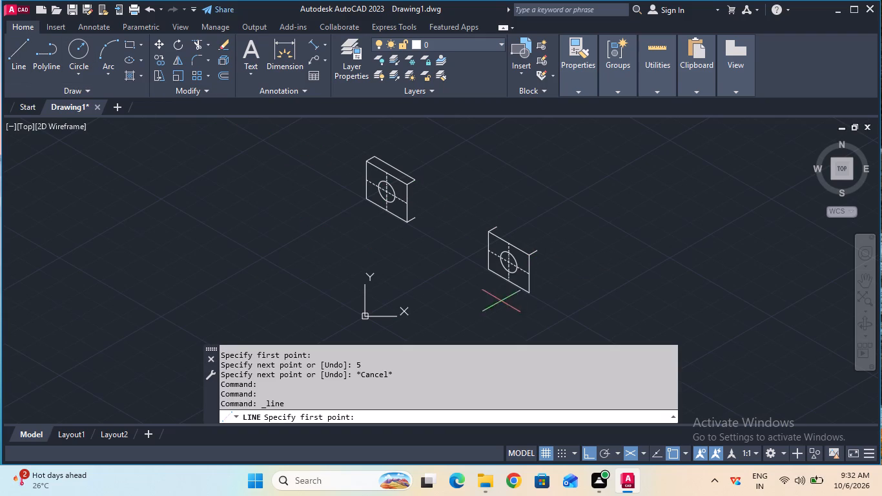
left_click(531, 295)
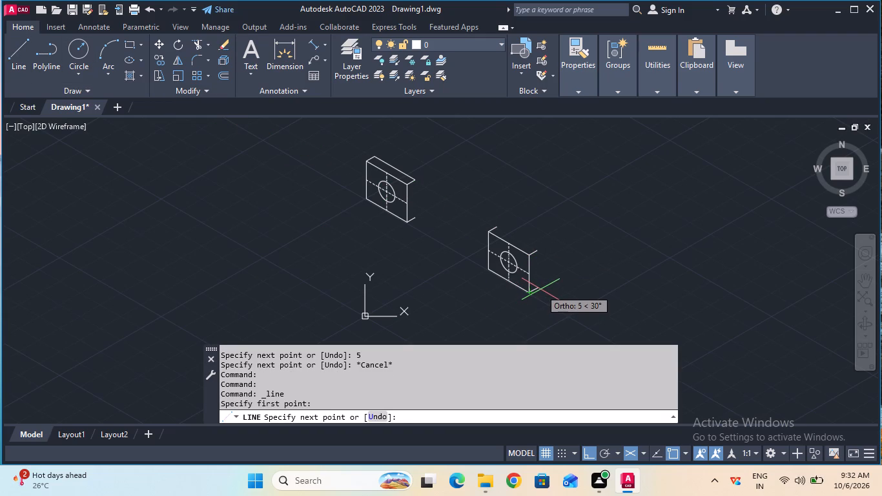
key("5")
key("Return")
key("Escape")
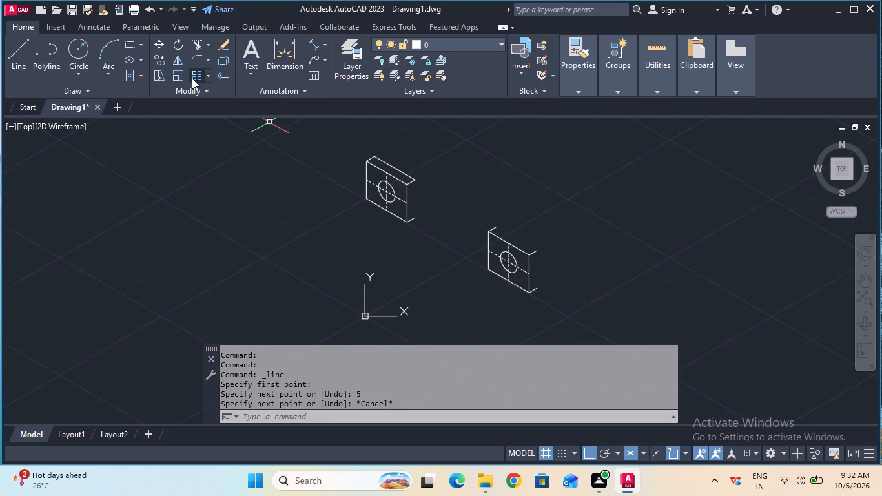
Join the far ends of the lower-right flange's two top thickness lines with a line, completing its top surface.
left_click(17, 48)
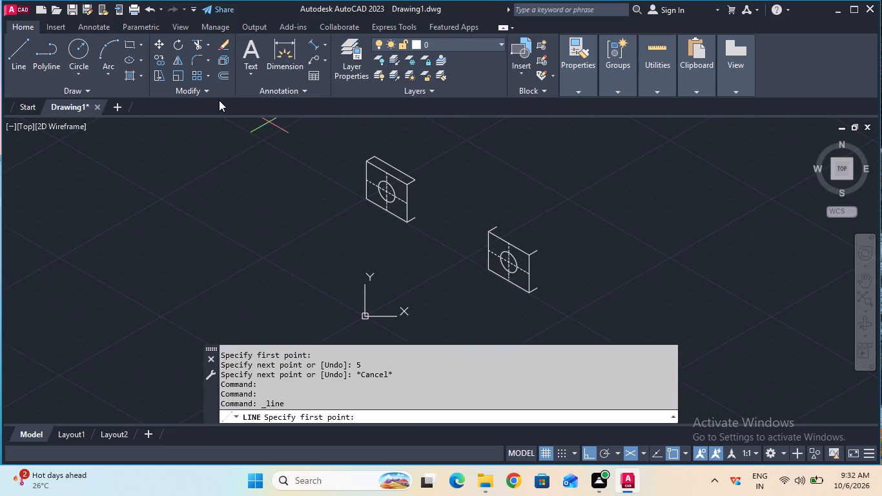
left_click(497, 229)
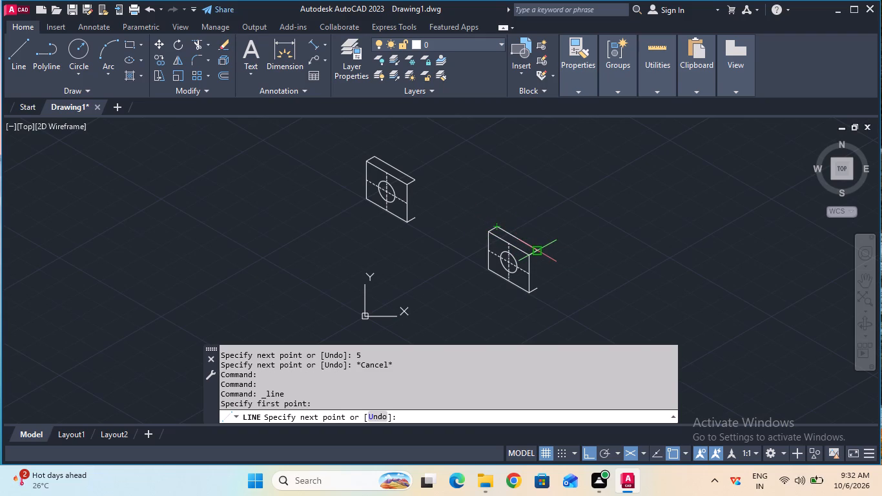
left_click(538, 248)
key("Escape")
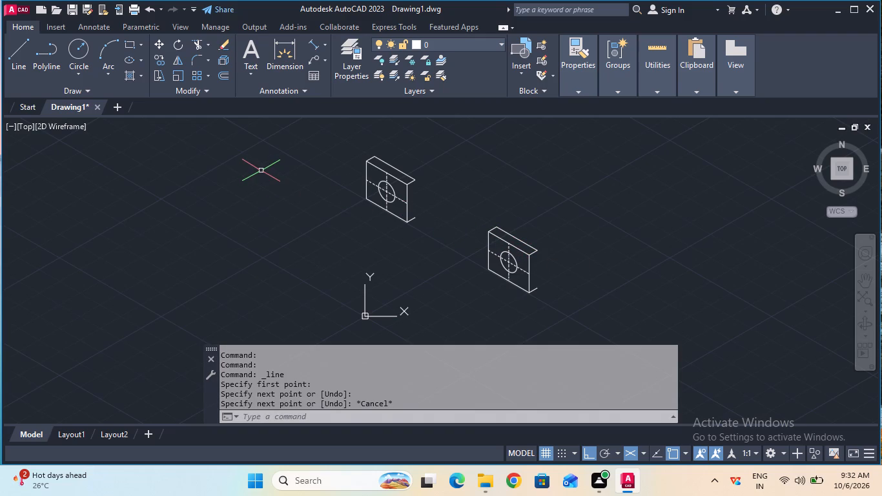
Using the CENTER linetype, draw a 40 mm line receding up and to the right from the right end of the lower-right face's cross centreline.
left_click(579, 89)
left_click(632, 138)
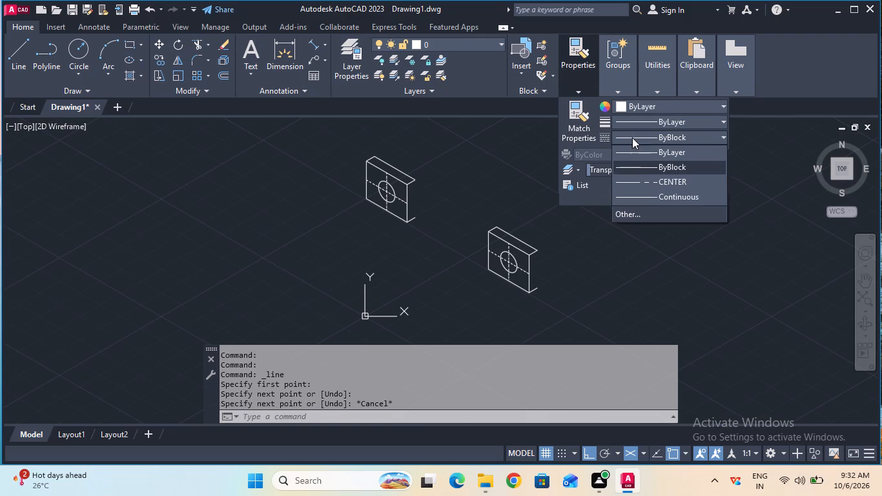
left_click(641, 180)
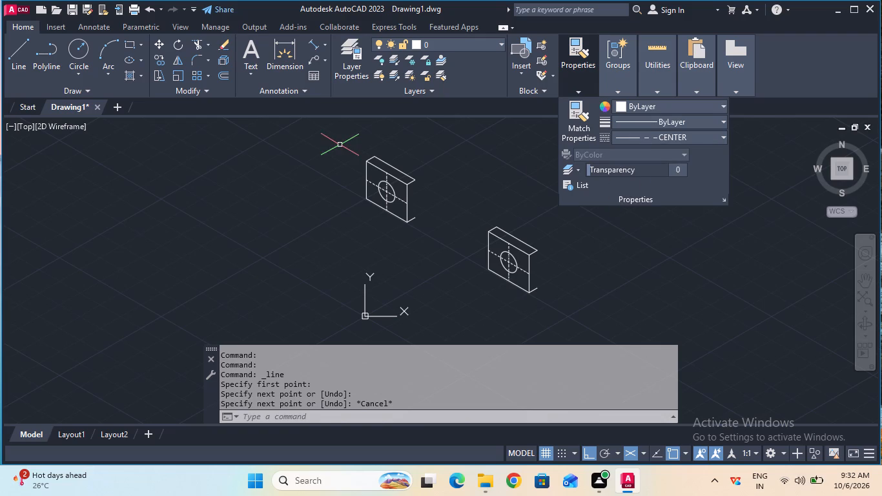
left_click(28, 73)
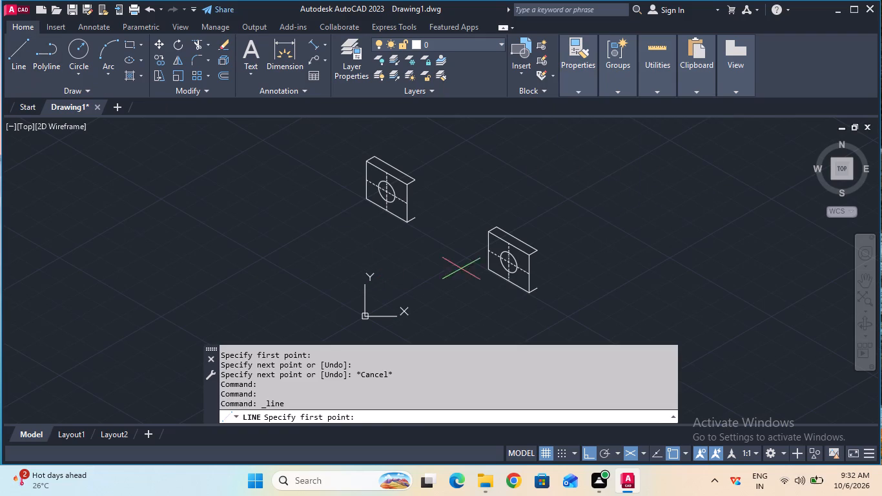
left_click(530, 274)
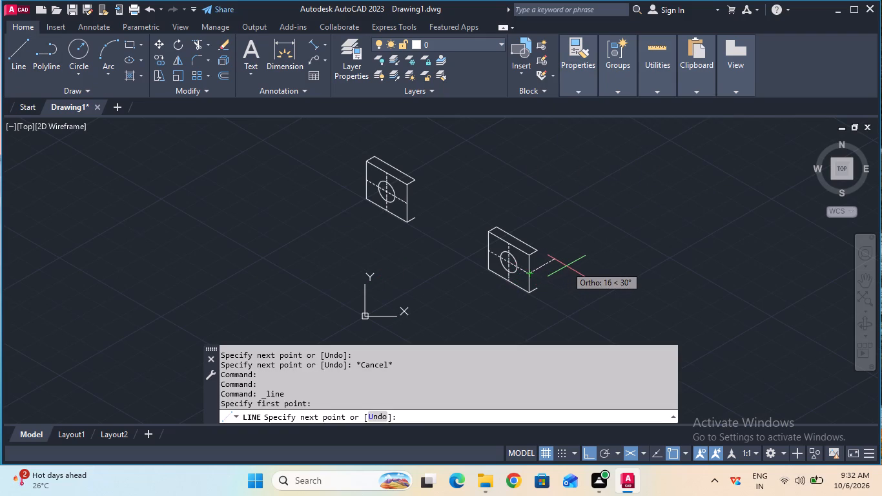
key("4")
key("0")
key("Return")
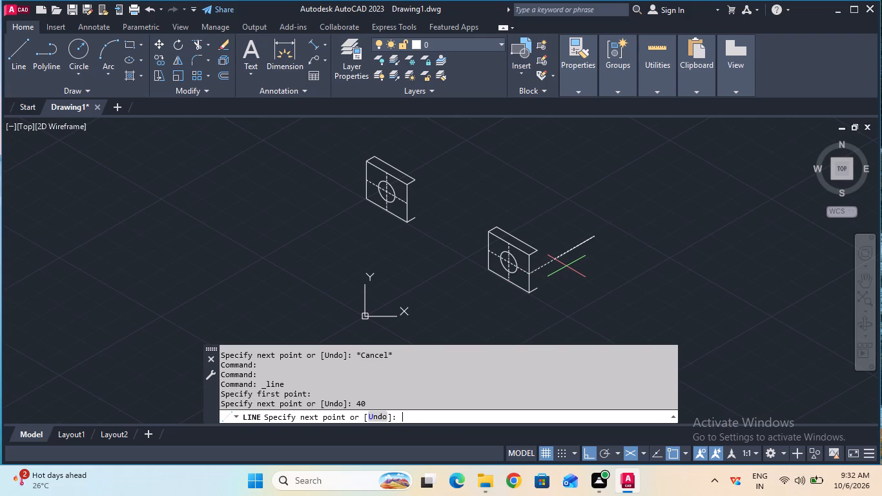
key("Escape")
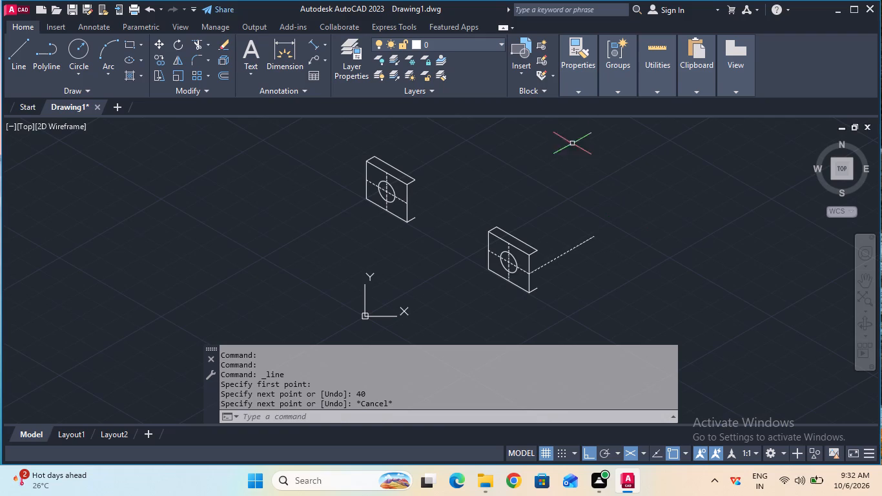
Change the current linetype from CENTER back to a solid linetype for the object lines.
left_click(585, 86)
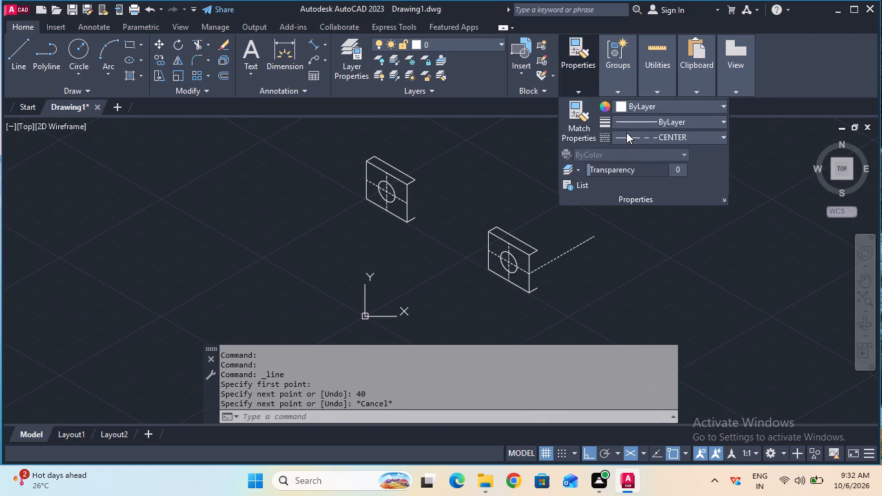
left_click(627, 133)
left_click(648, 165)
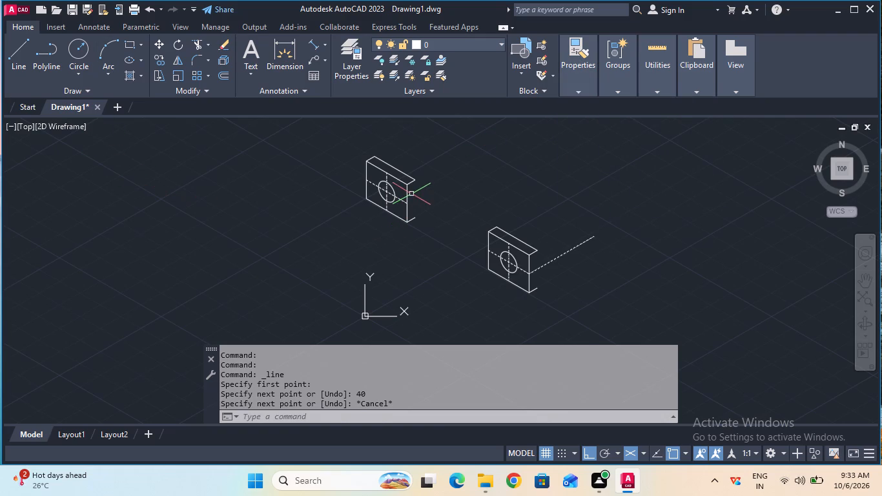
scroll(411, 194, "up", 2, "ctrl")
scroll(411, 194, "down", 2, "ctrl")
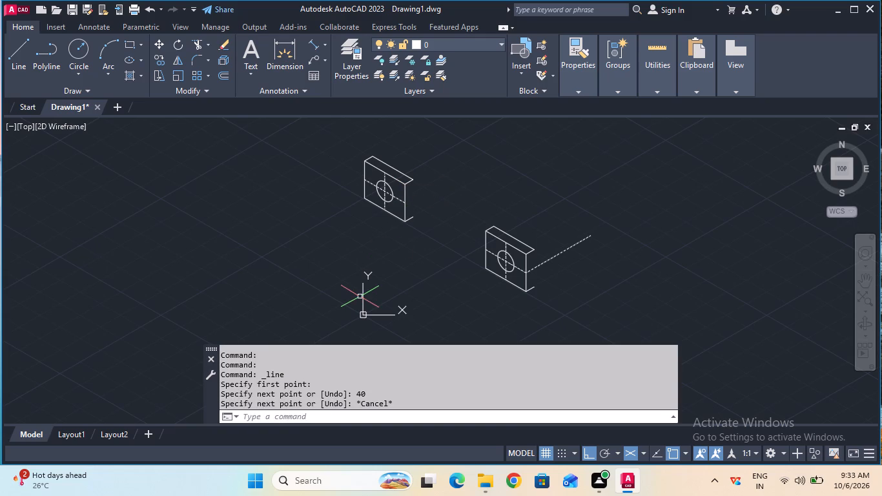
double_click(310, 418)
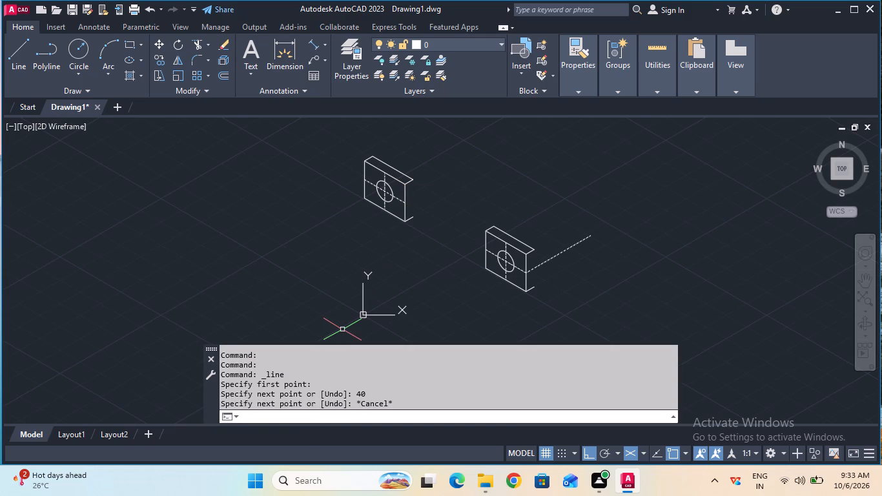
left_click(580, 93)
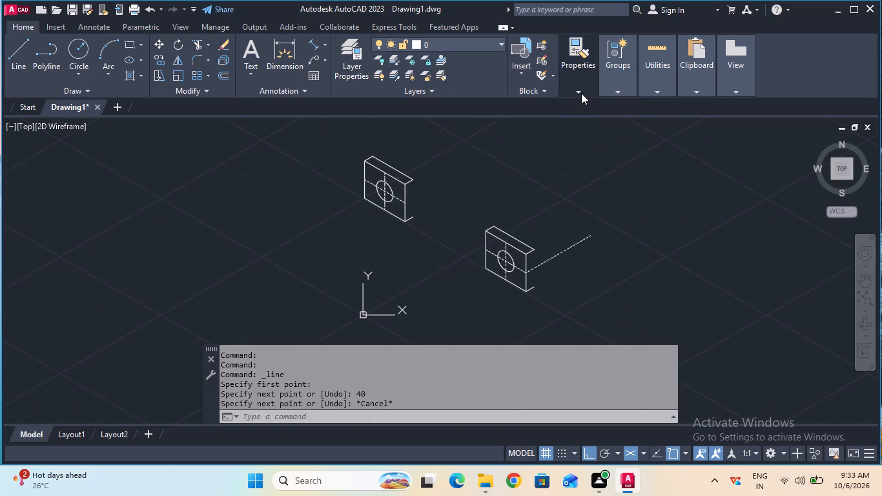
left_click(581, 93)
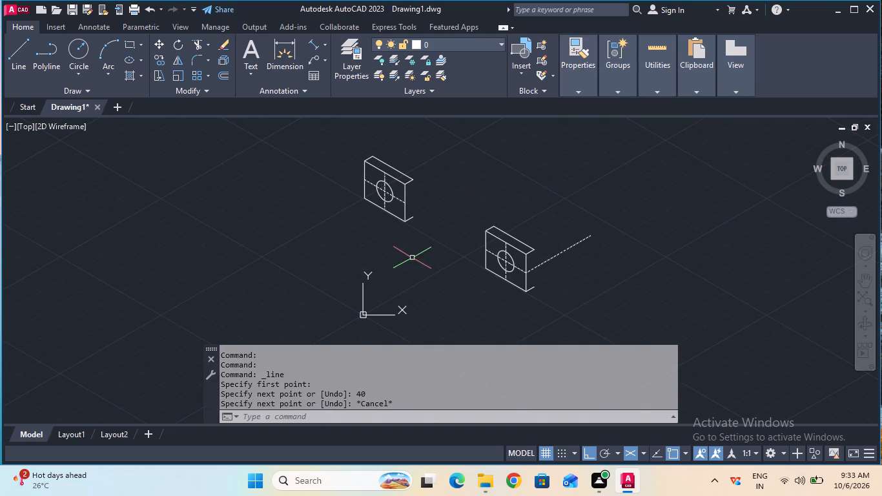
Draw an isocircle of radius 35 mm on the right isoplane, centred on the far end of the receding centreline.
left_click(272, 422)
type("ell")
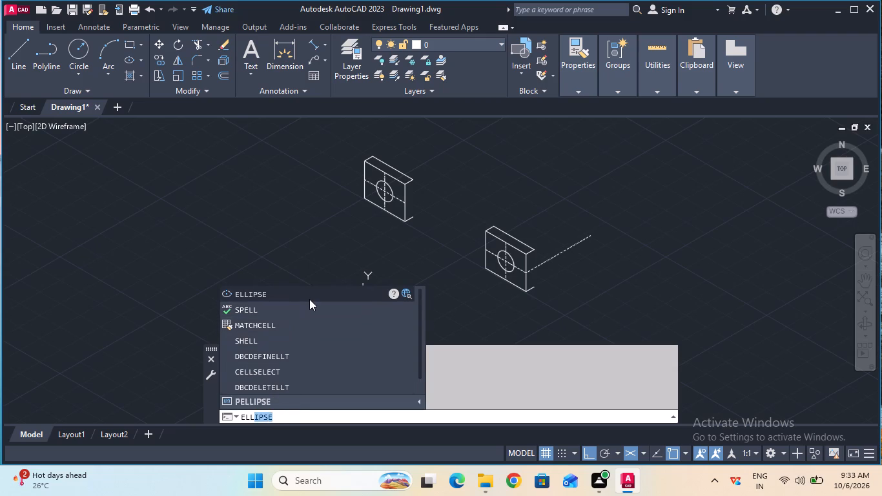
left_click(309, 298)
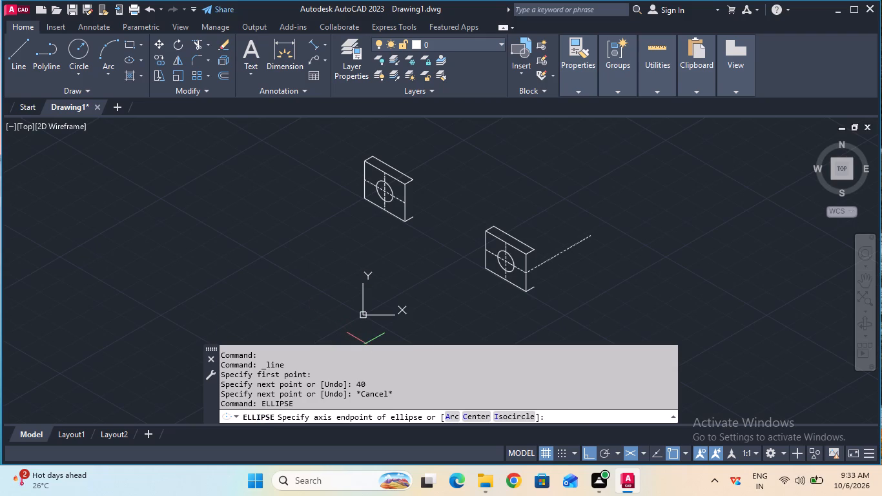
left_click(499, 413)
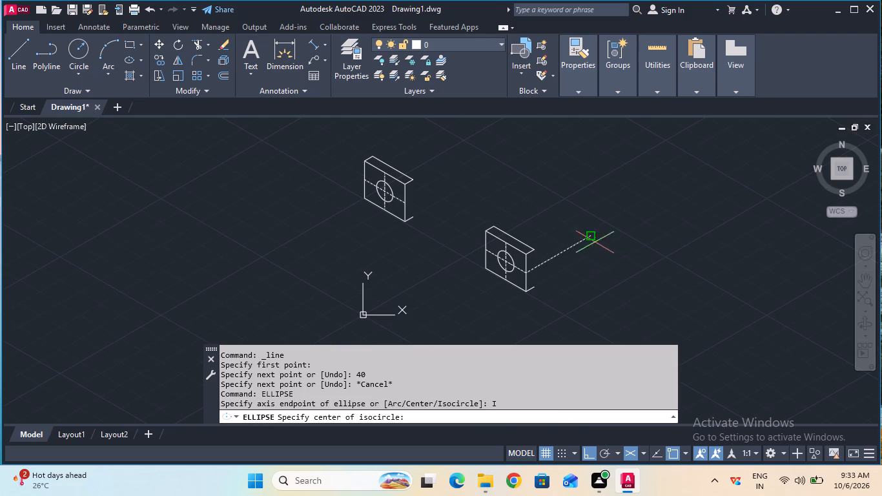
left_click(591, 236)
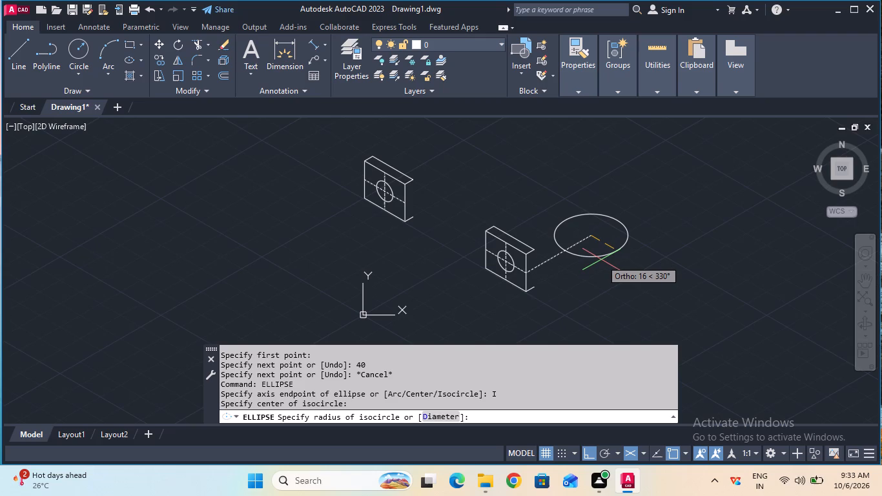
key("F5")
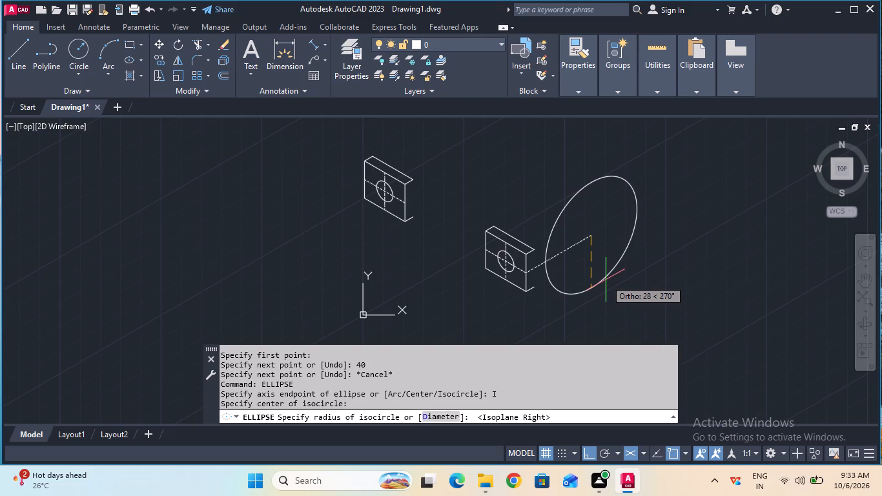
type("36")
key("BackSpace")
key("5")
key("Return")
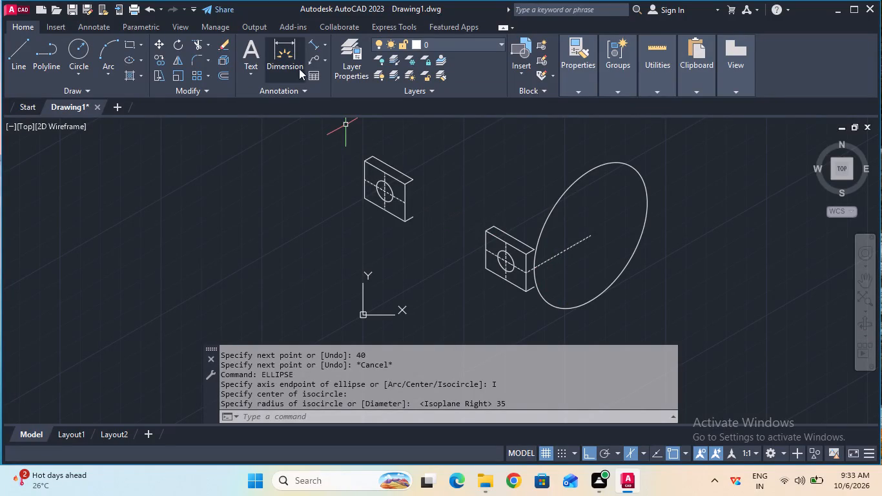
Measure the receding centreline's length from the lower-right face to its far end with an aligned dimension.
left_click(316, 45)
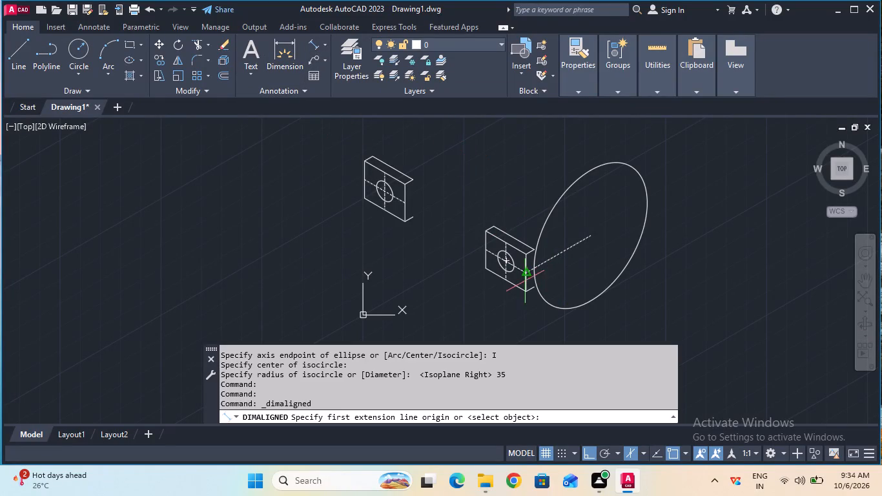
double_click(524, 271)
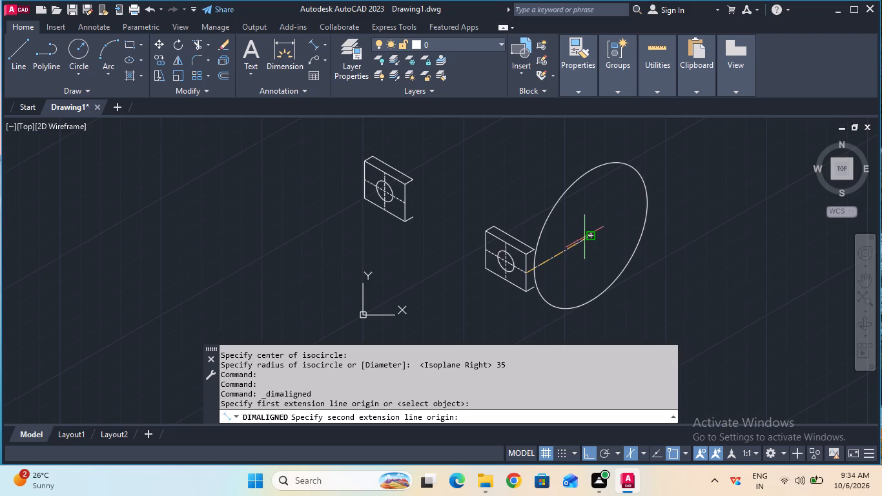
double_click(591, 235)
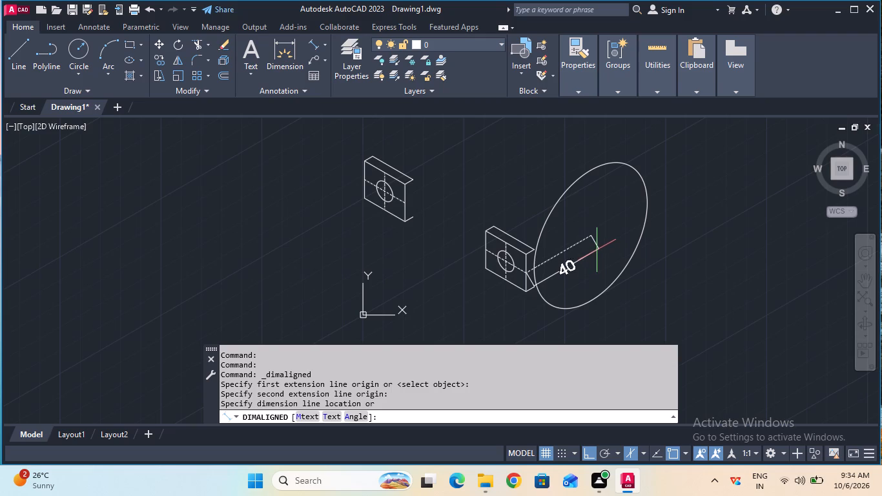
key("Escape")
scroll(555, 249, "up", 3, "ctrl")
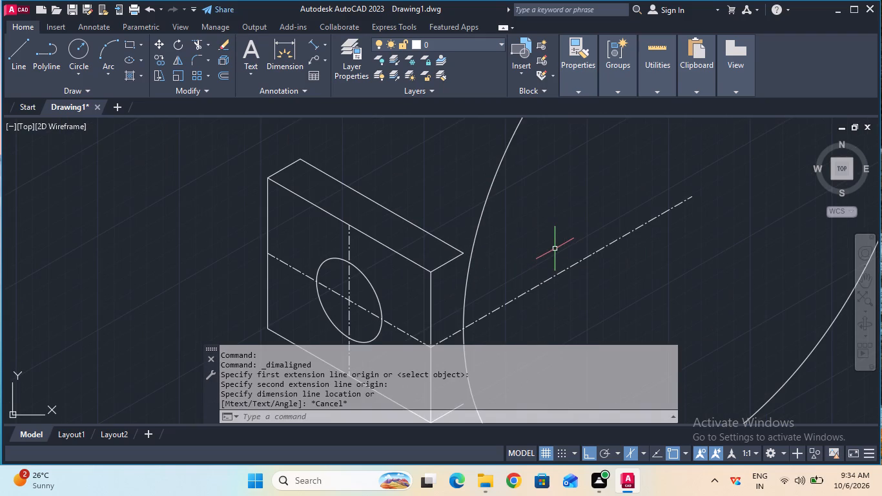
scroll(555, 249, "down", 2, "ctrl")
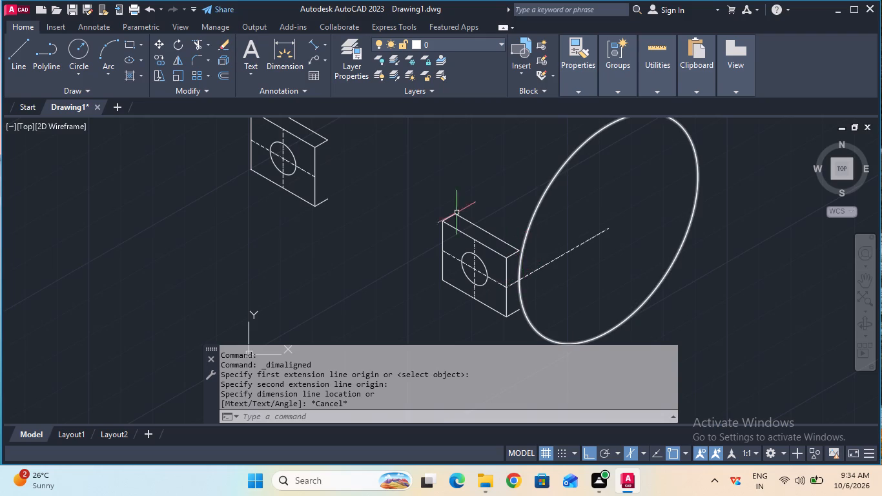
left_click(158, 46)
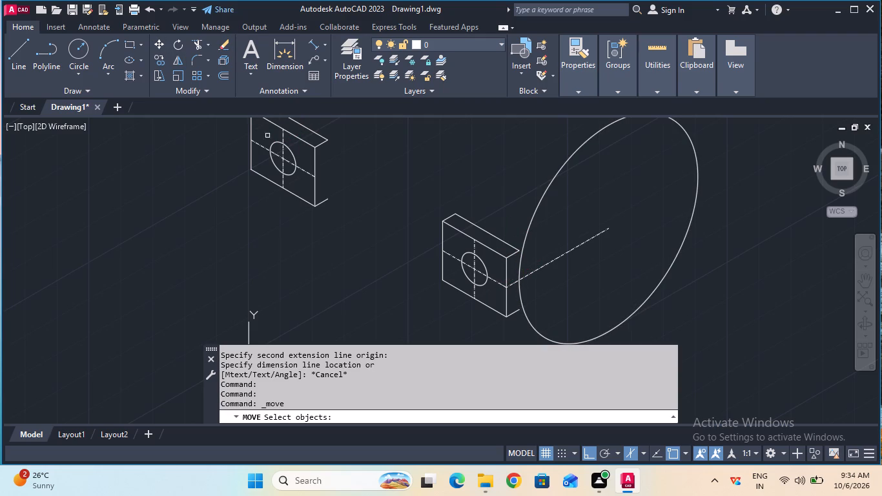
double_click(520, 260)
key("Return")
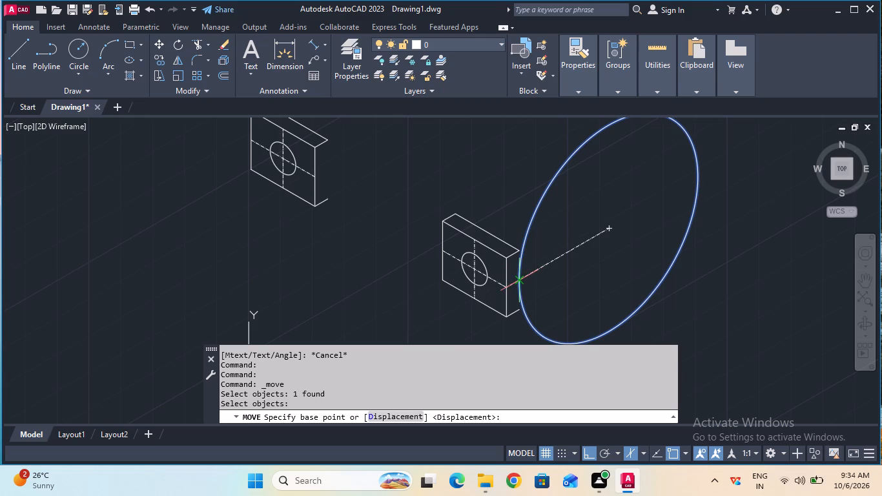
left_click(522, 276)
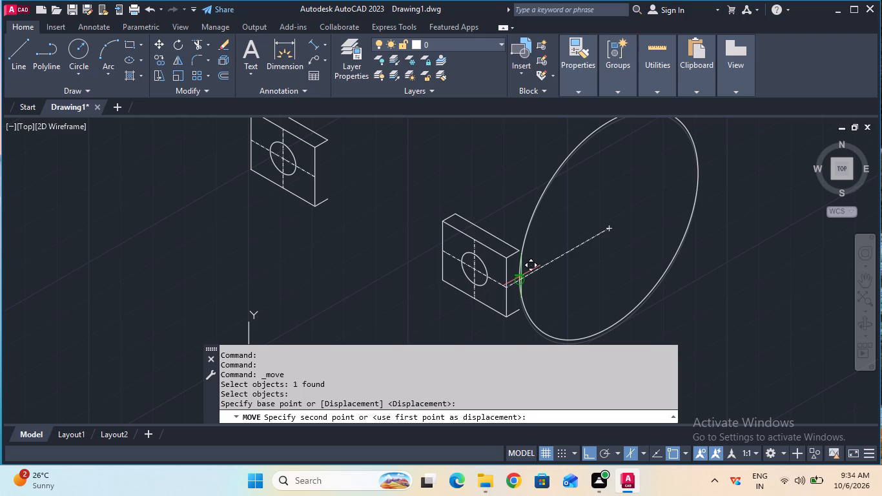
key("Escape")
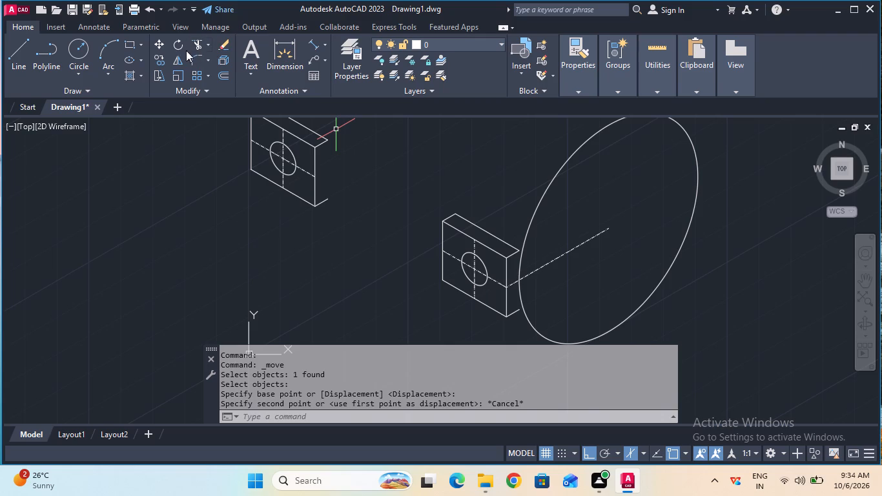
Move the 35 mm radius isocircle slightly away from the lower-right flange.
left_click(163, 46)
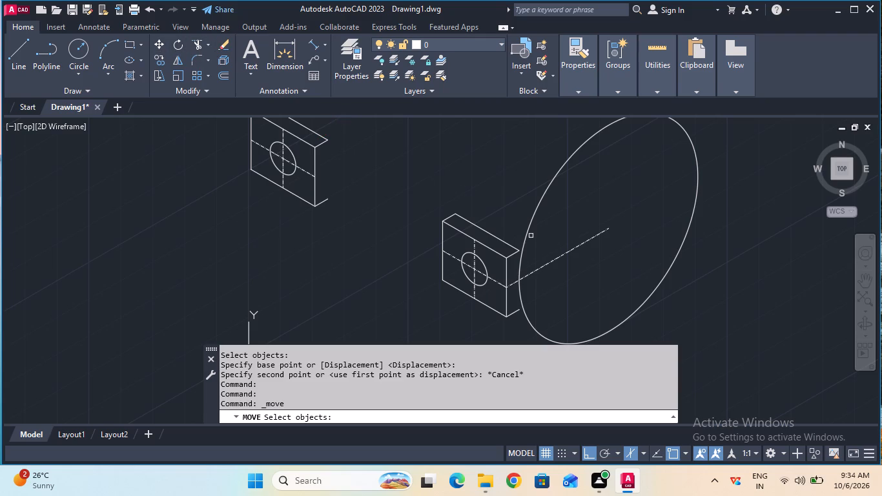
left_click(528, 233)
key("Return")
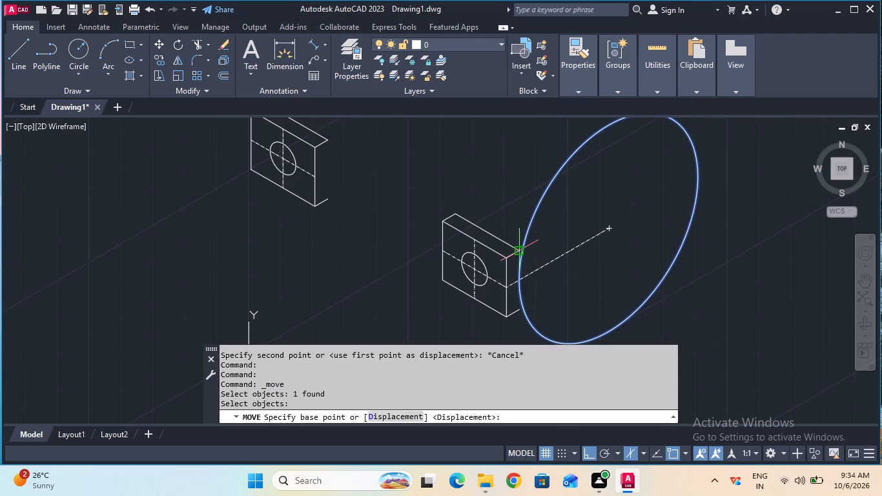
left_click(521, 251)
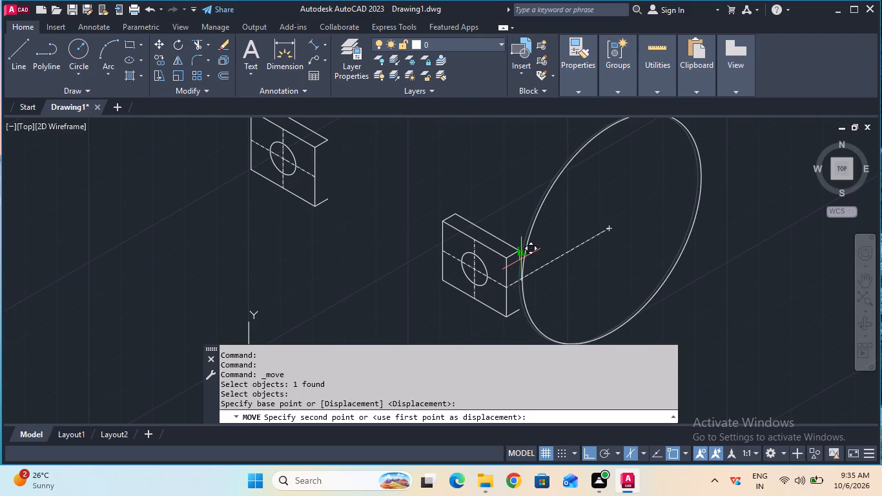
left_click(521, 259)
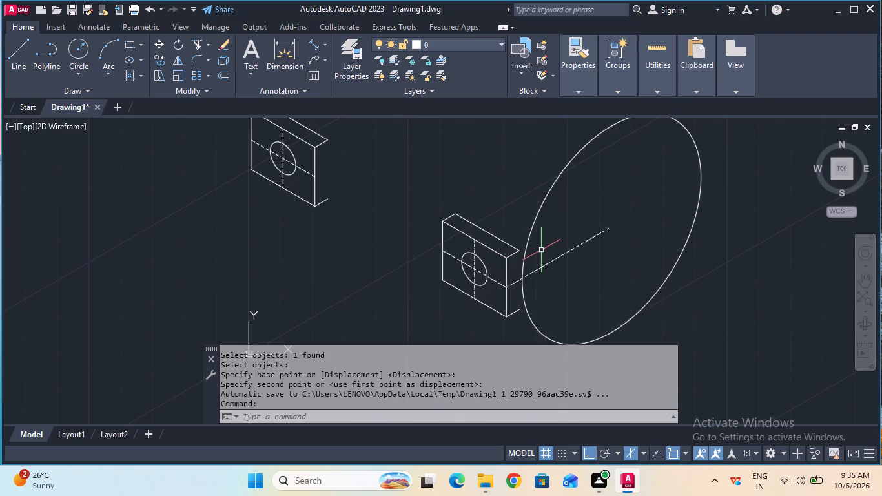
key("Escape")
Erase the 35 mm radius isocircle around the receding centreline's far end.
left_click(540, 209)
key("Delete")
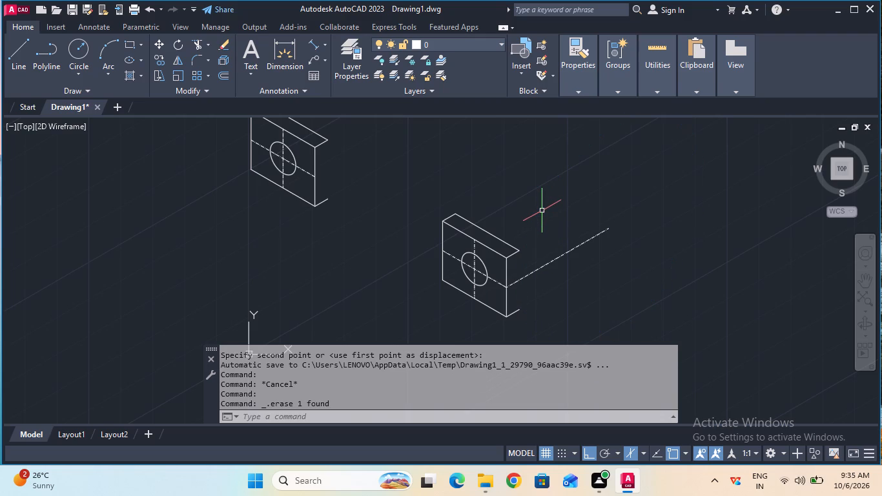
Check a 5 mm distance along the receding centreline from the lower-right face's edge using an aligned dimension.
double_click(316, 45)
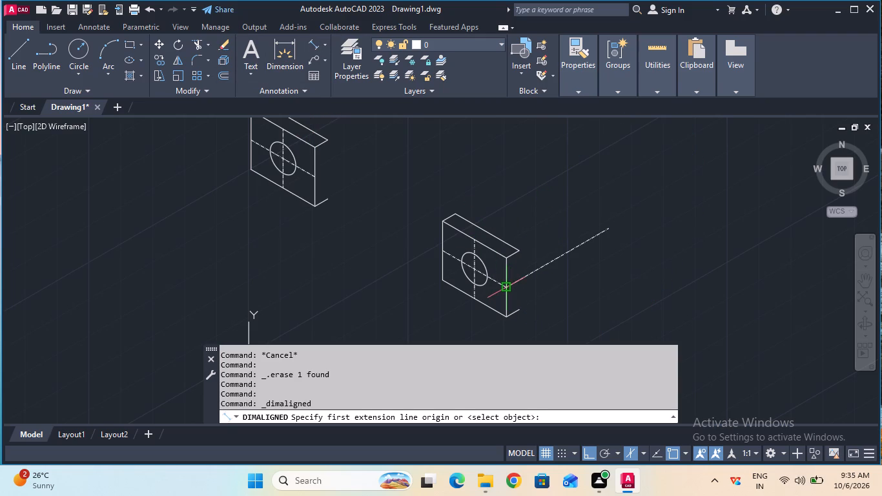
left_click(506, 285)
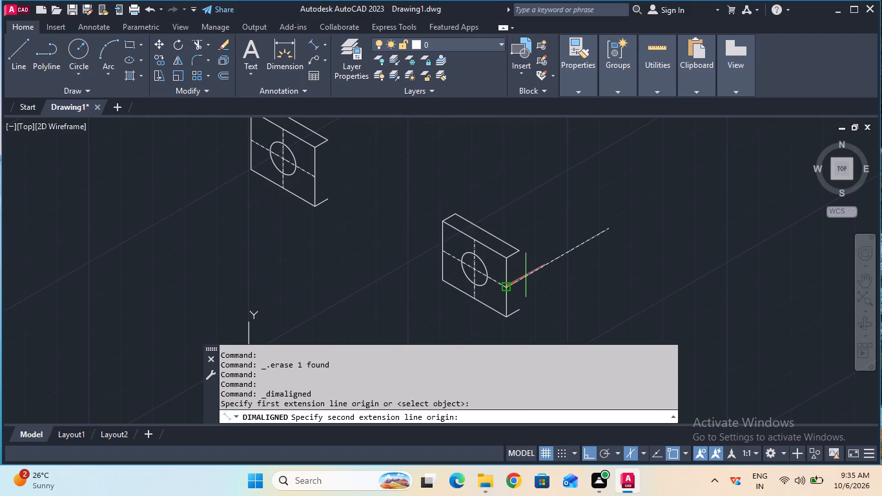
key("5")
key("Return")
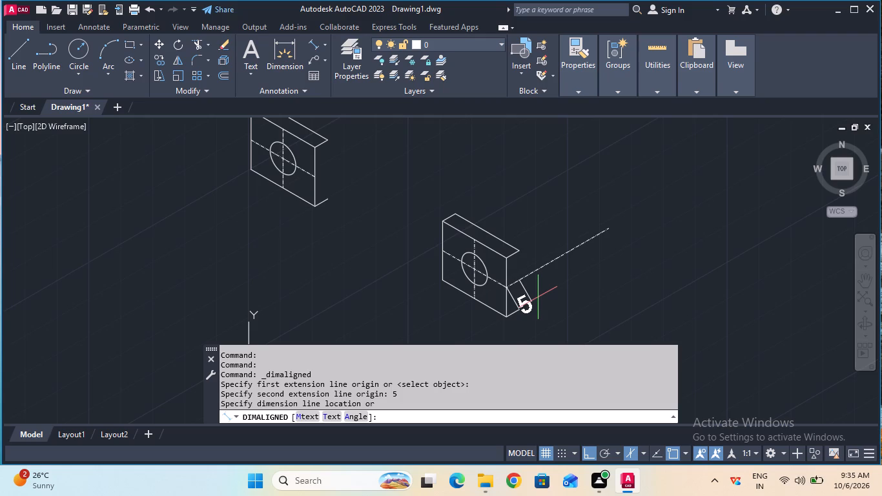
key("Escape")
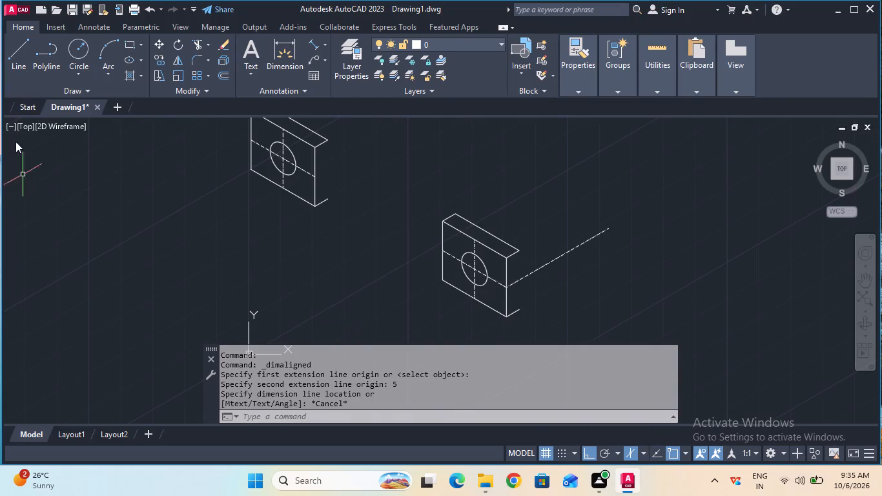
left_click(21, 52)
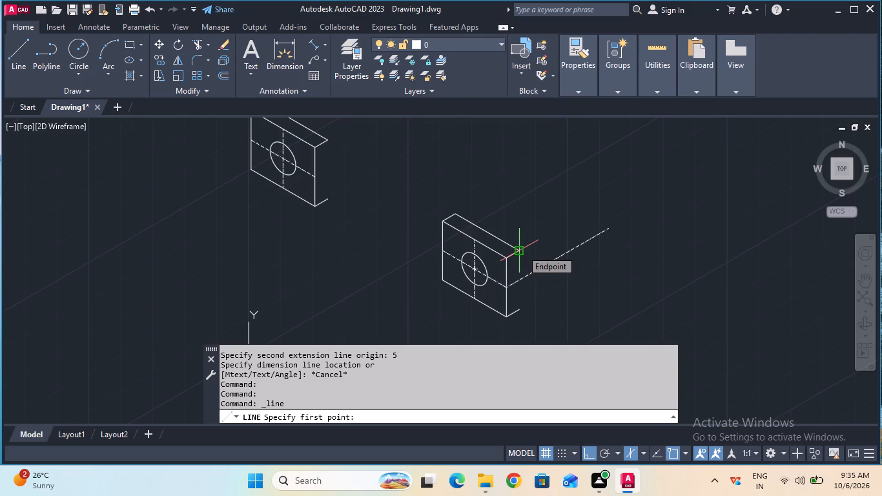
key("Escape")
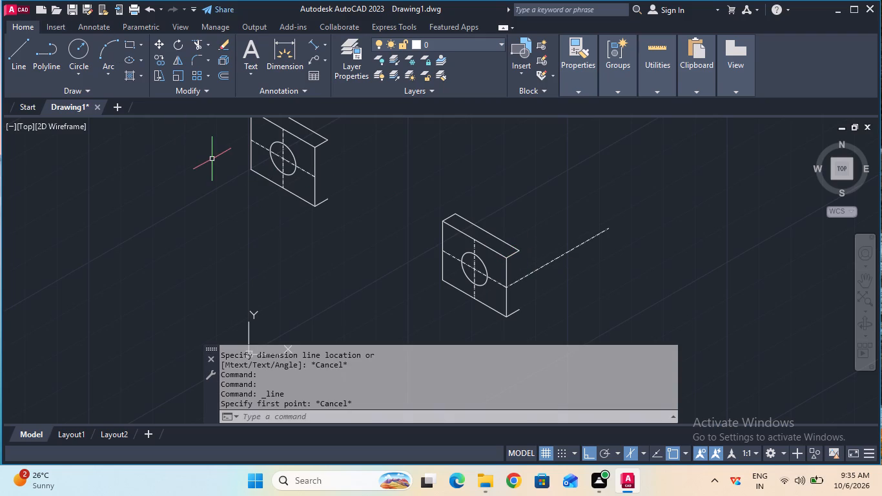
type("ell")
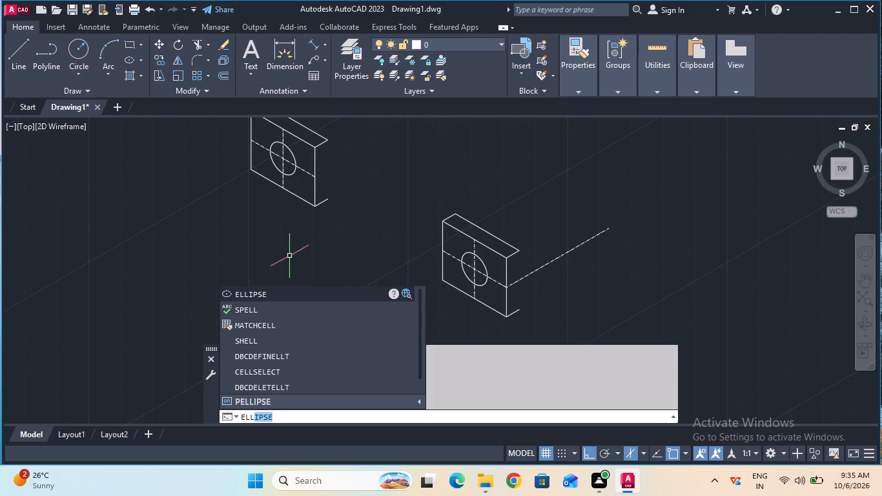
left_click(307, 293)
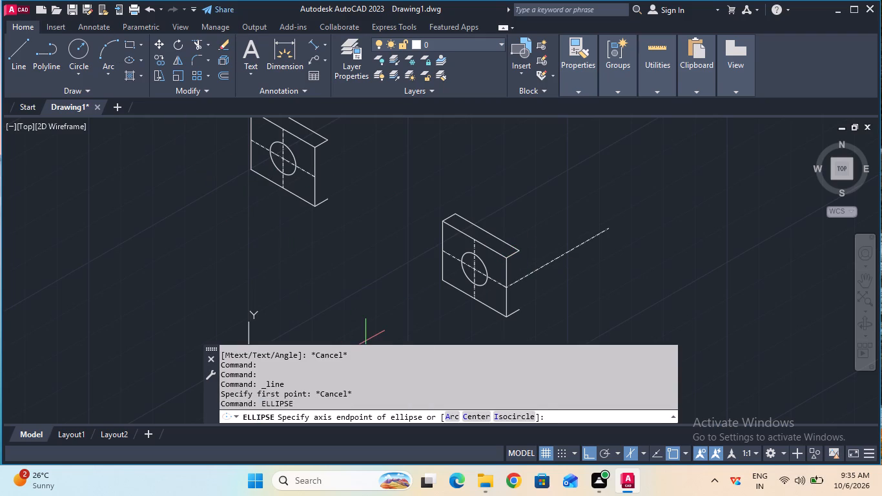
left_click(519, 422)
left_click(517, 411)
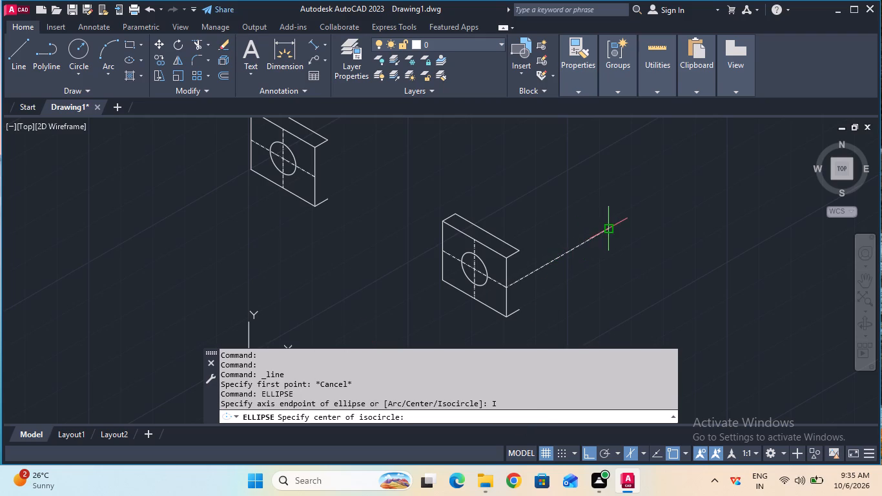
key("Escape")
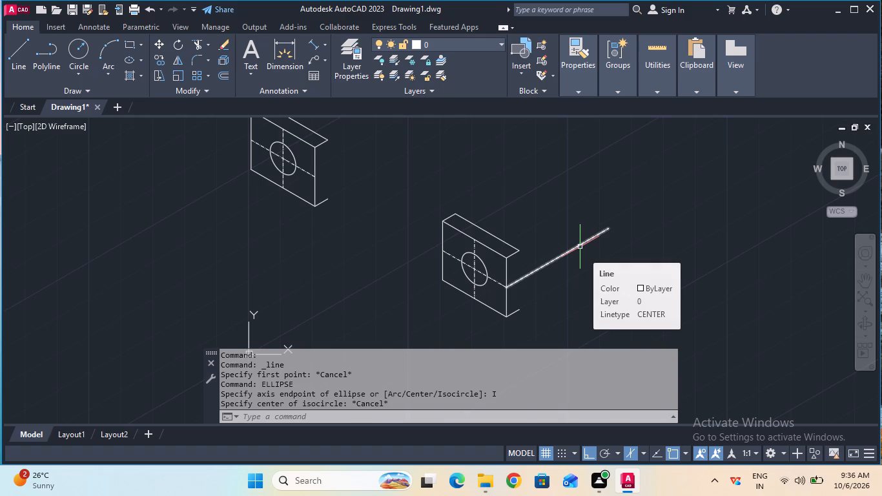
Measure the receding centreline's length from its far end to the lower-right flange face with an aligned dimension.
left_click(314, 43)
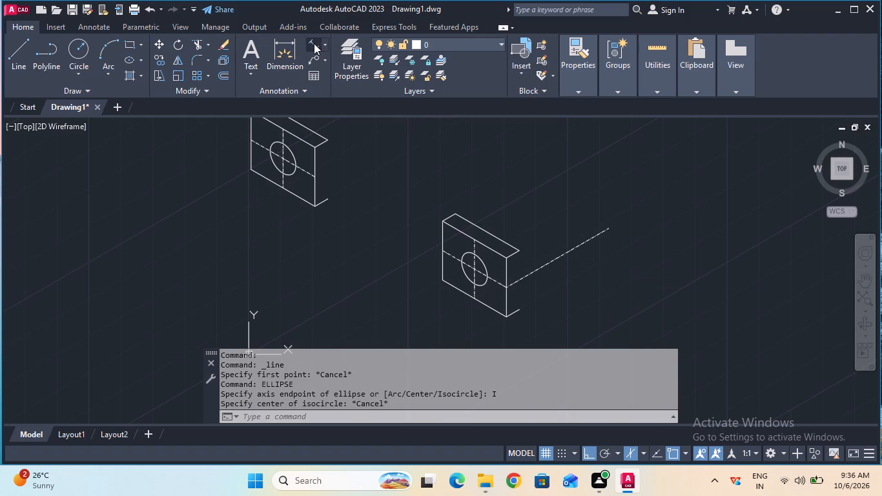
left_click(610, 225)
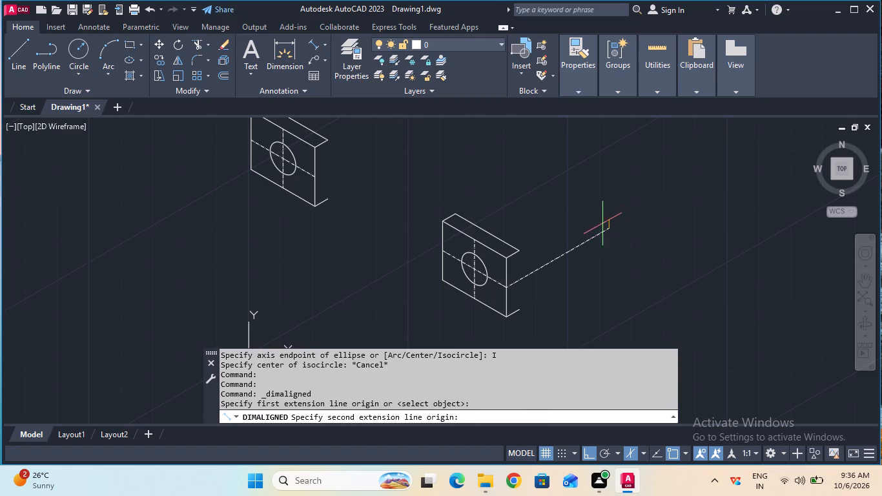
left_click(508, 287)
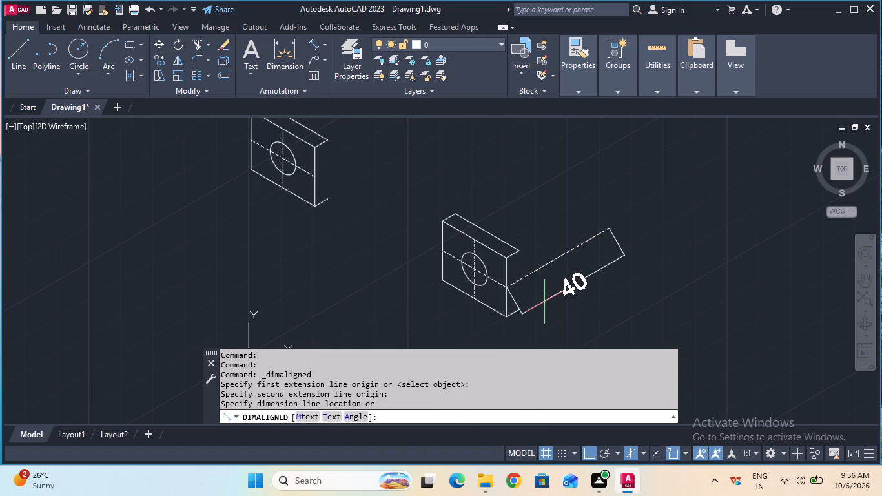
key("Escape")
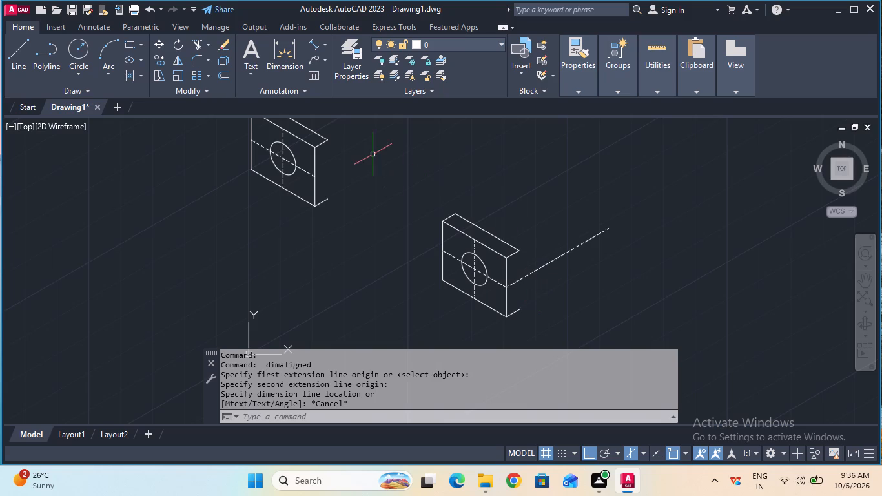
Draw an isocircle of 35 mm radius centred on the far end of the receding centreline.
type("ell")
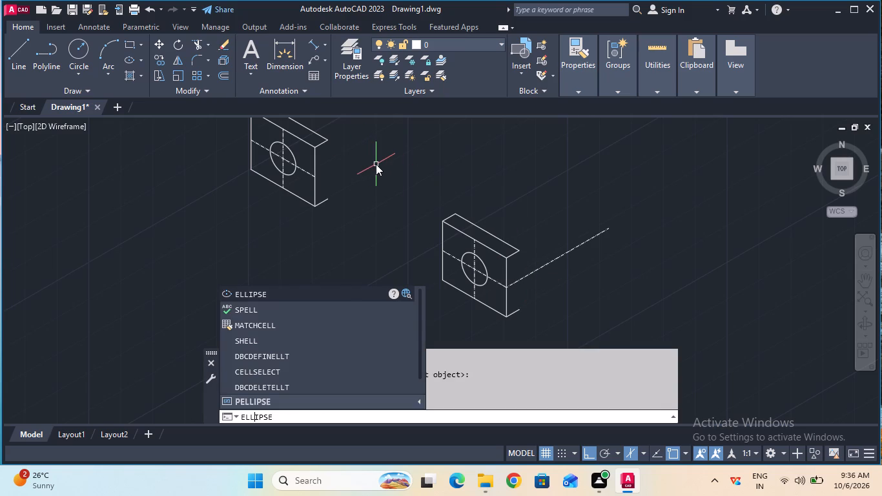
double_click(325, 287)
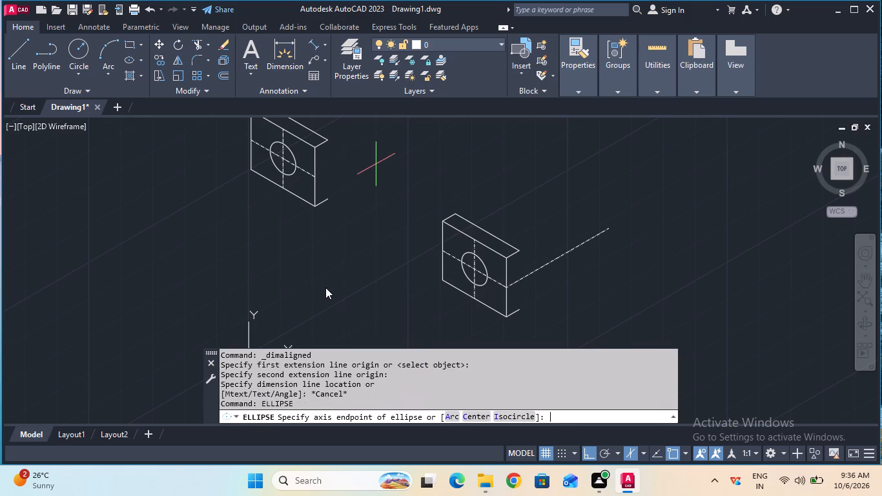
left_click(512, 419)
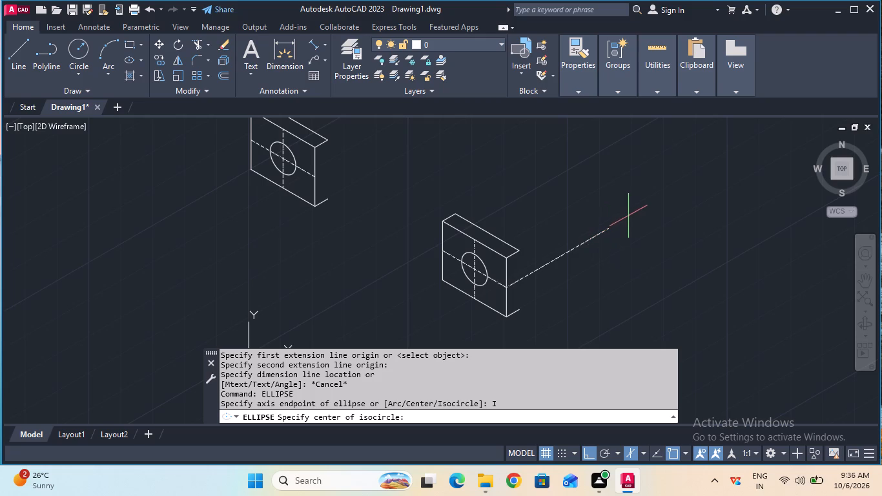
left_click(610, 226)
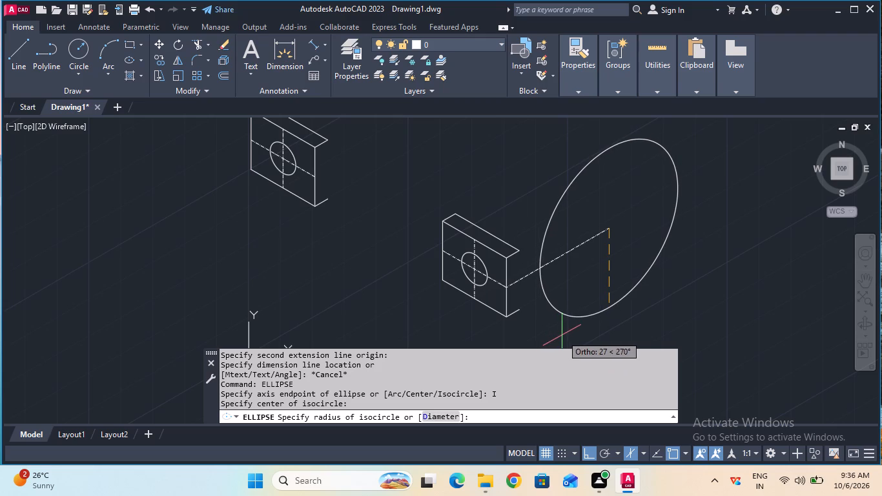
type("35")
key("Return")
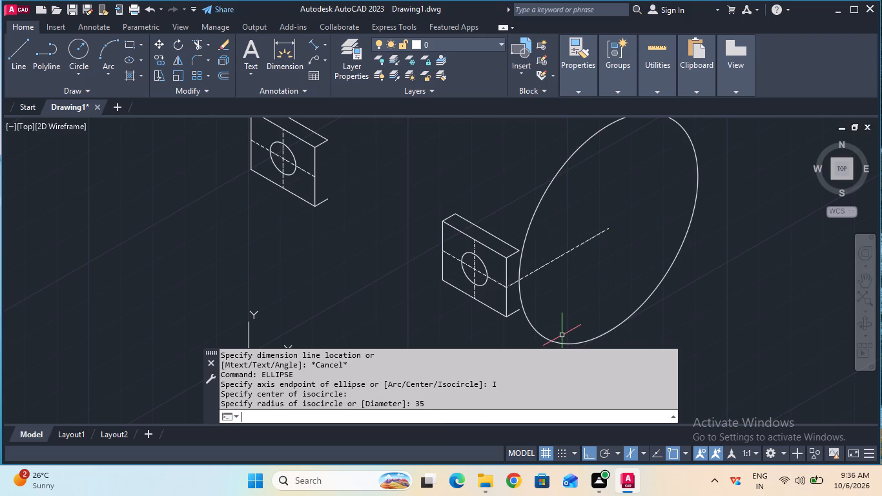
key("Escape")
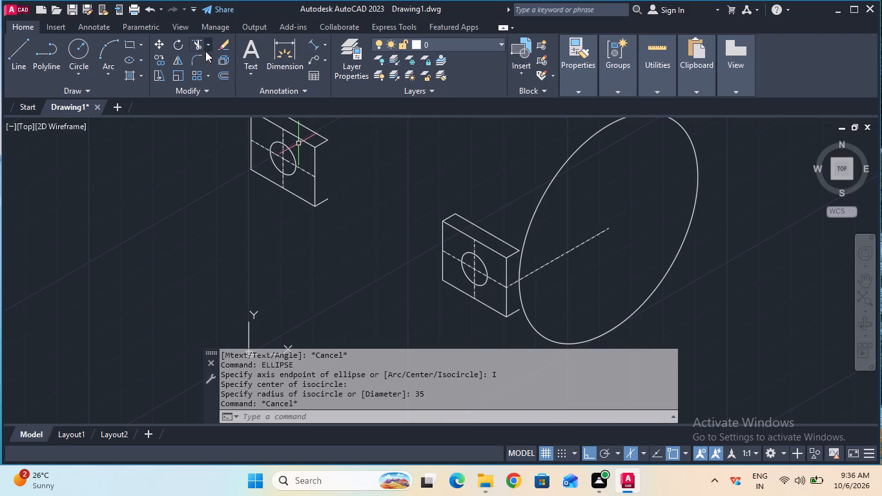
Draw a short helper line from the lower-right flange's rear top corner to the 35 mm radius isocircle.
double_click(162, 42)
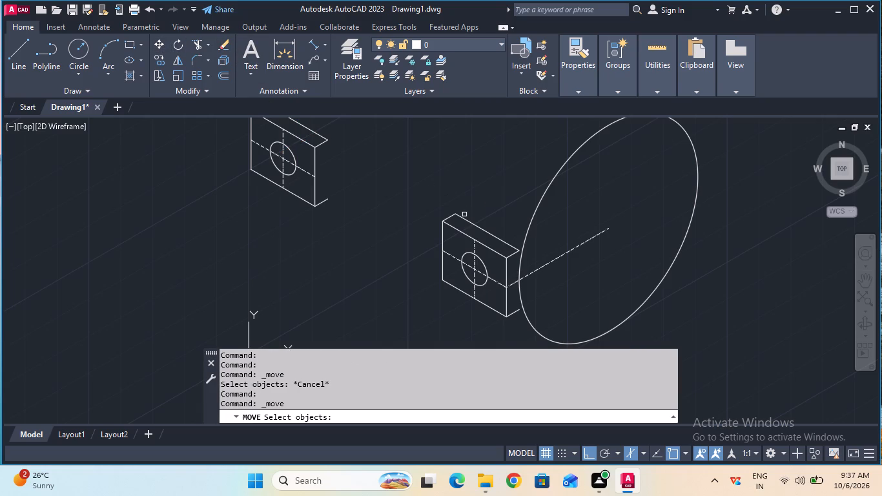
key("Escape")
scroll(529, 244, "up", 1, "ctrl")
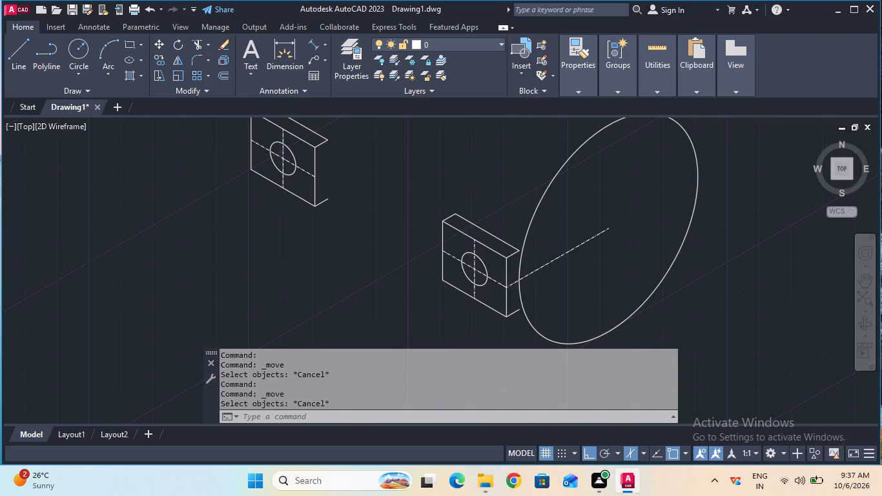
left_click(11, 65)
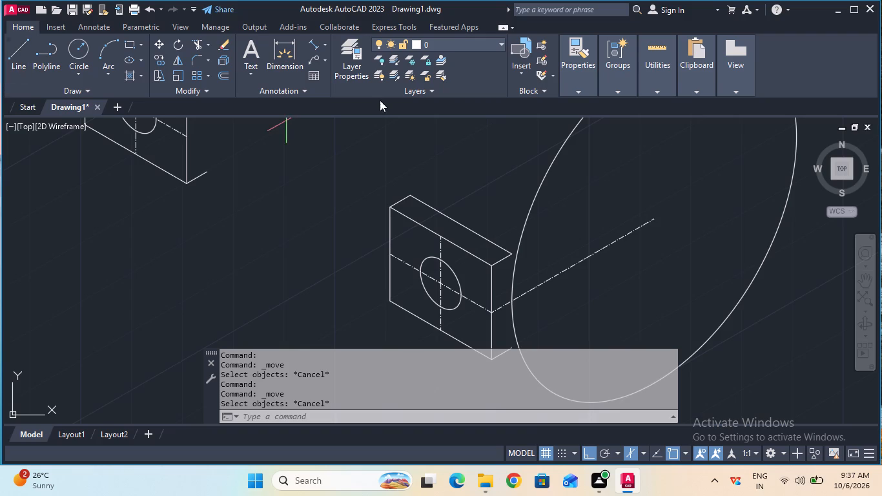
left_click(509, 258)
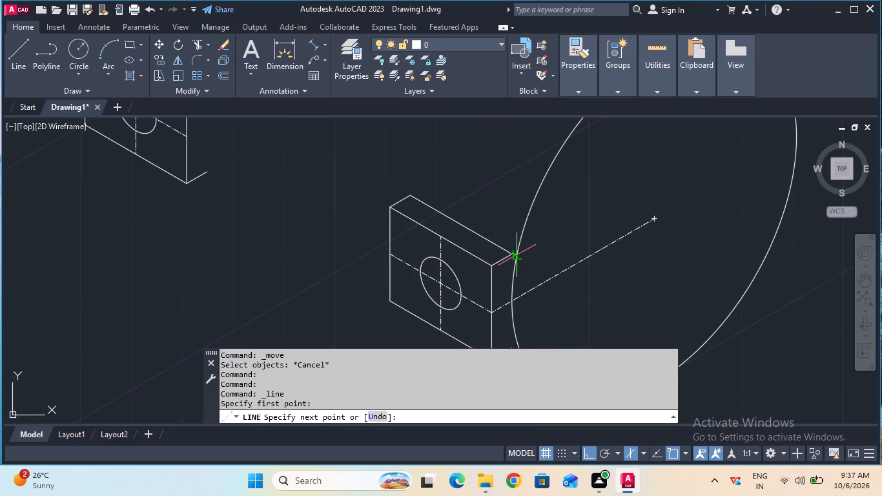
left_click(519, 247)
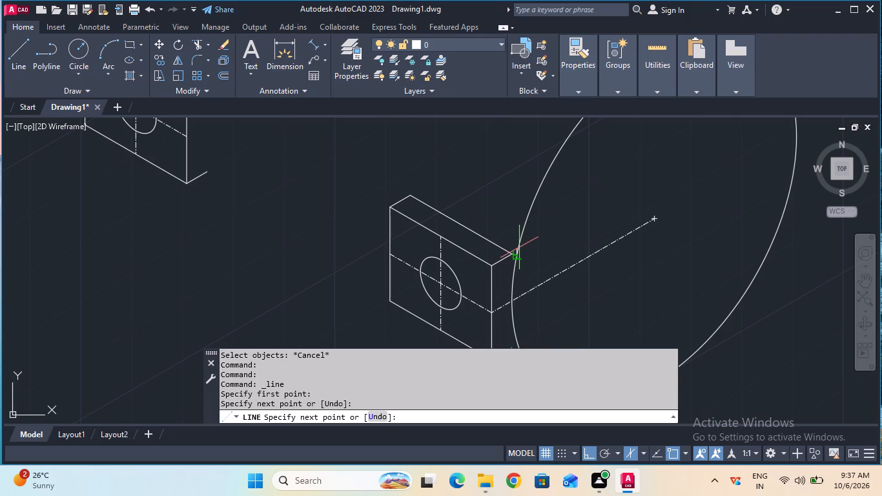
key("Escape")
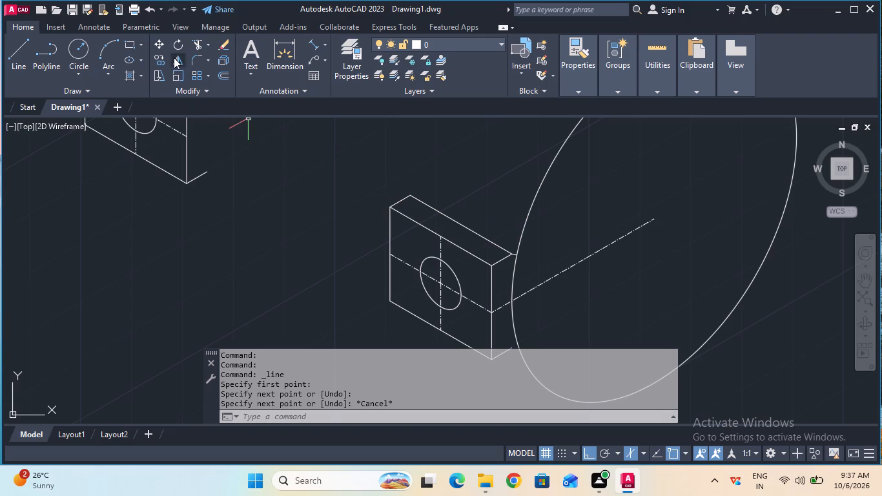
Move the 35 mm radius isocircle from the helper line's end onto the lower-right flange's rear top corner.
left_click(159, 39)
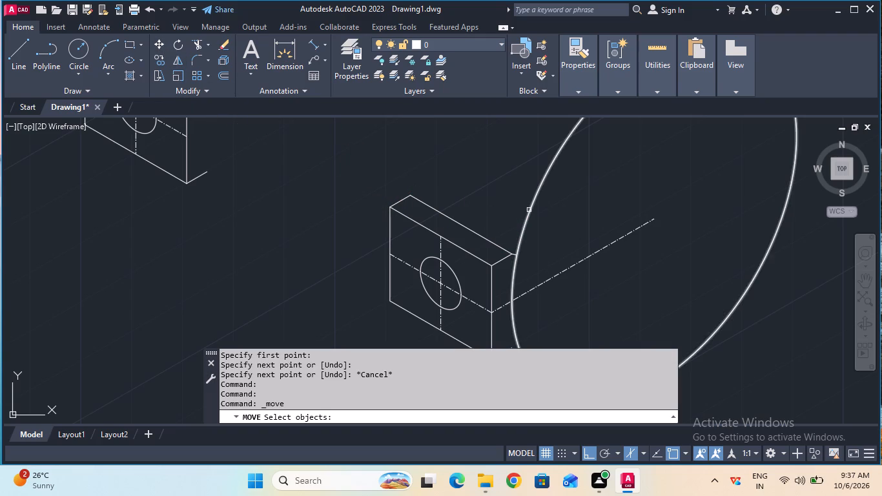
left_click(529, 210)
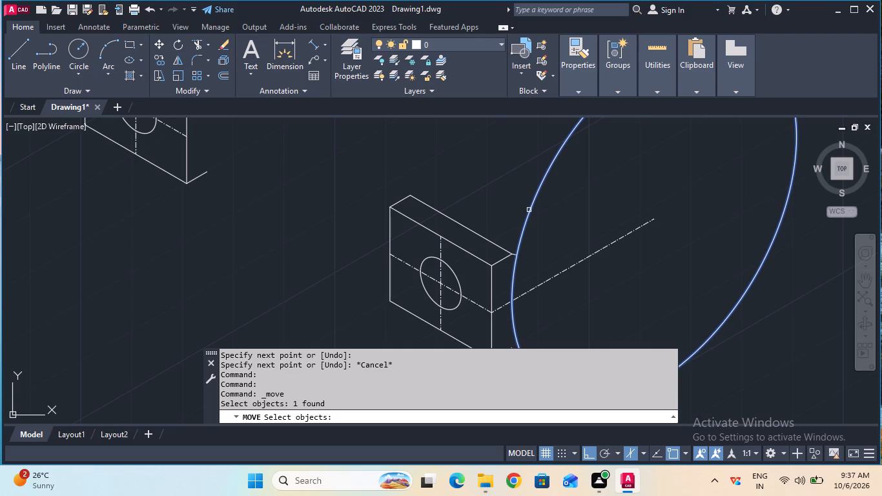
key("Return")
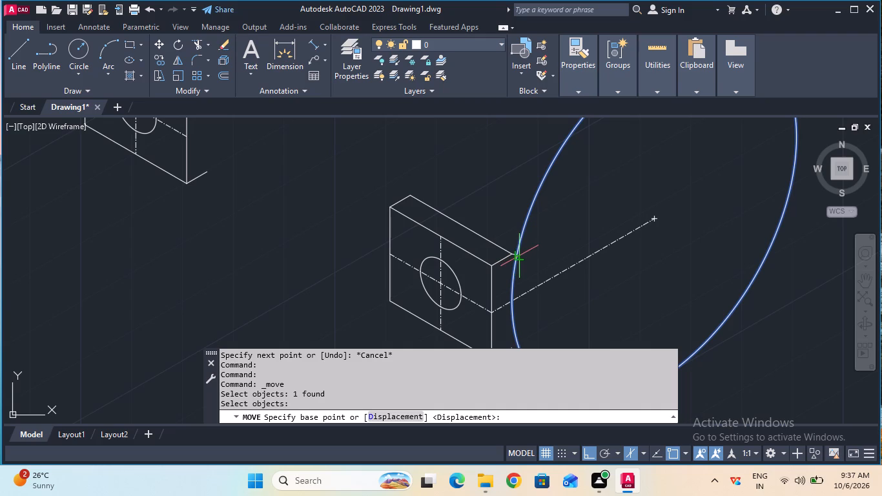
left_click(522, 258)
left_click(512, 254)
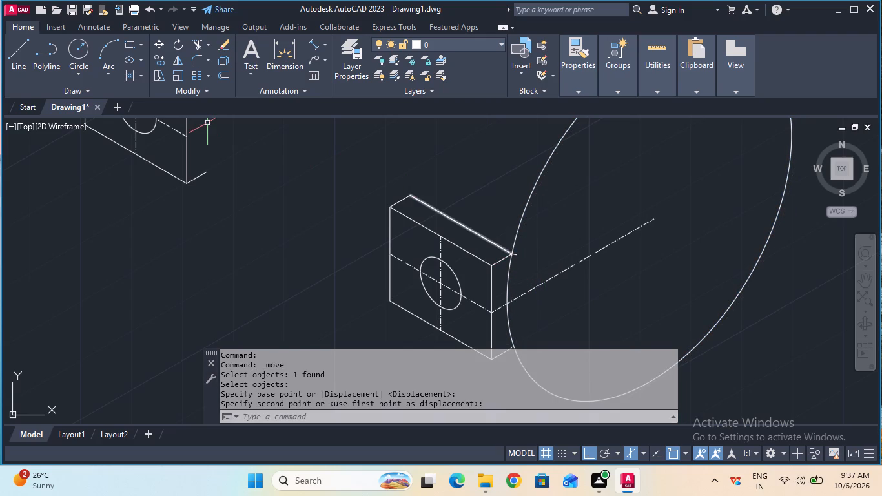
Trim away the short helper line at the lower-right flange's rear top corner.
double_click(195, 44)
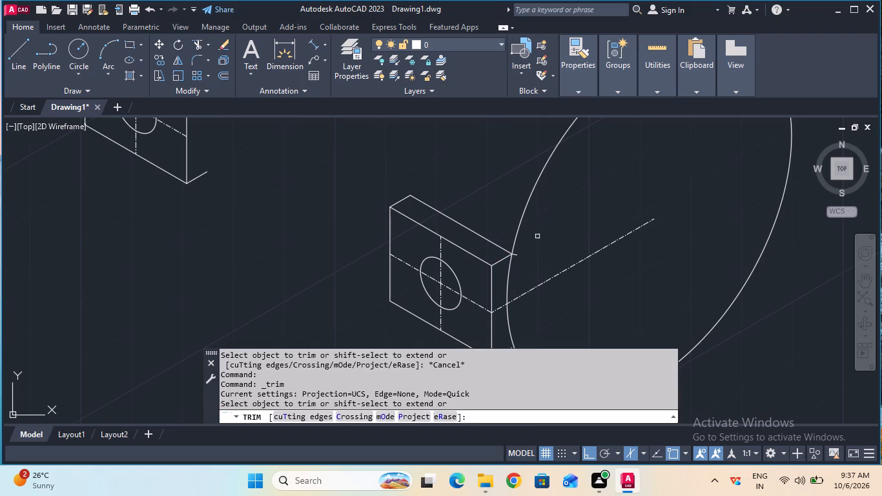
double_click(516, 253)
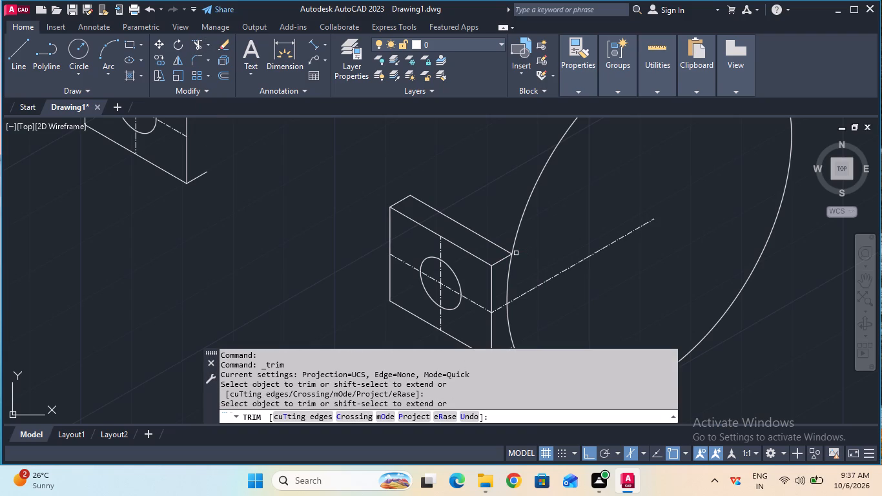
key("Escape")
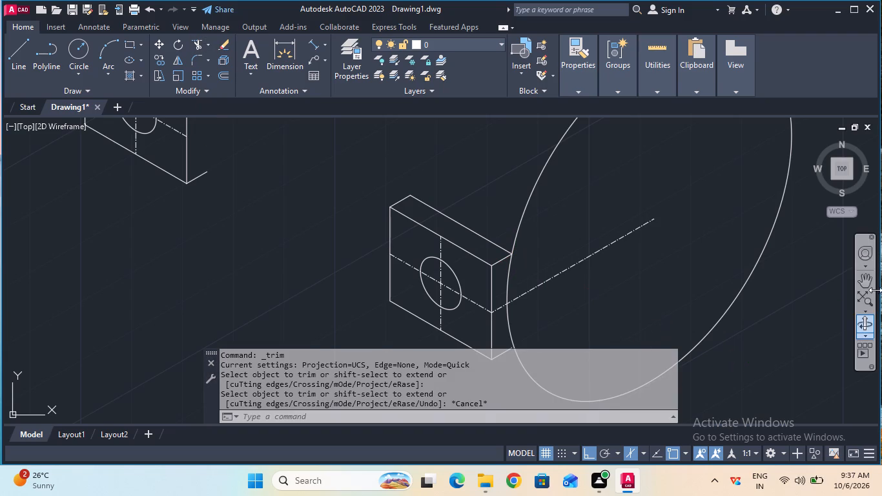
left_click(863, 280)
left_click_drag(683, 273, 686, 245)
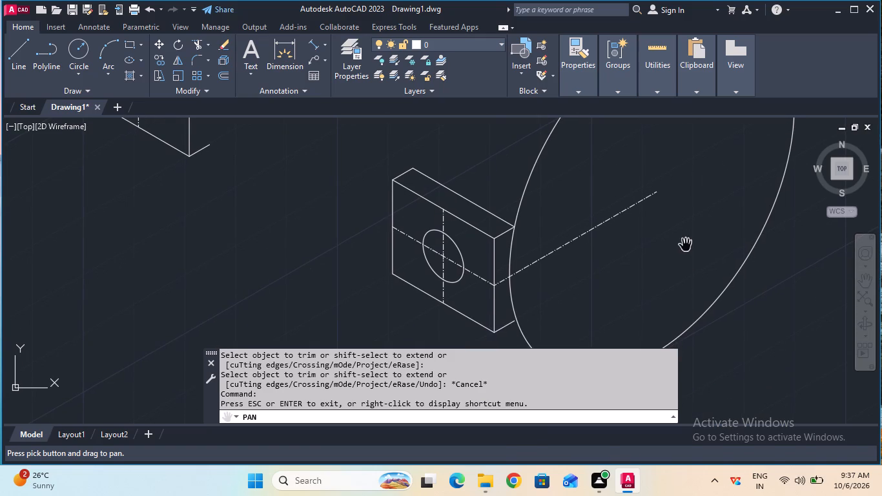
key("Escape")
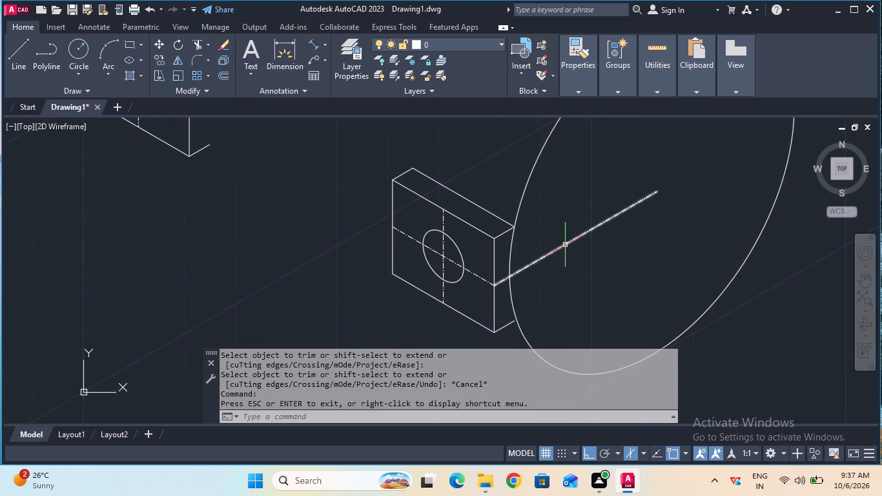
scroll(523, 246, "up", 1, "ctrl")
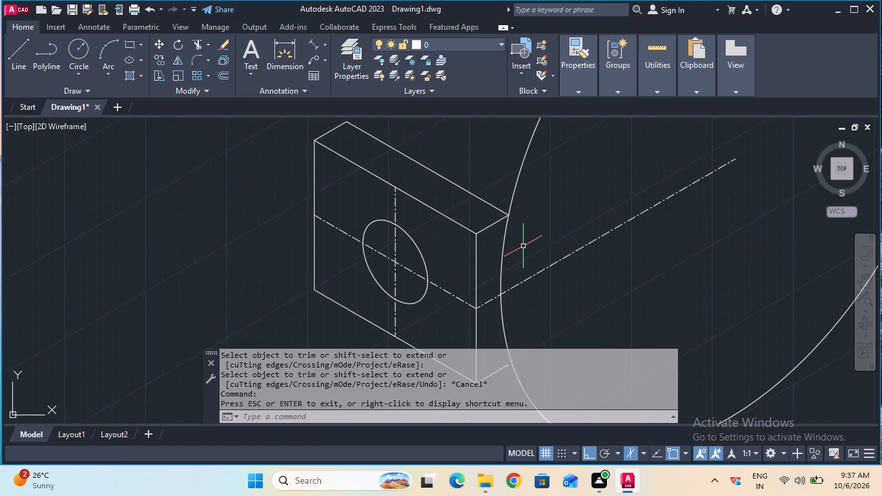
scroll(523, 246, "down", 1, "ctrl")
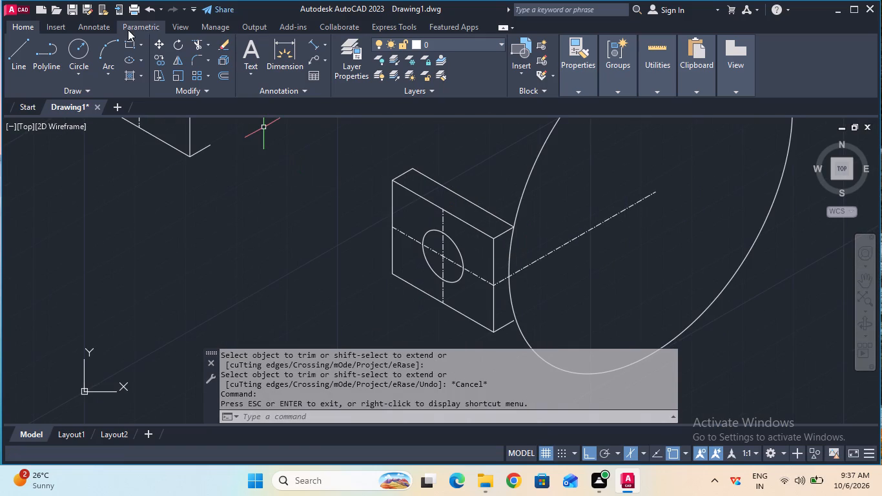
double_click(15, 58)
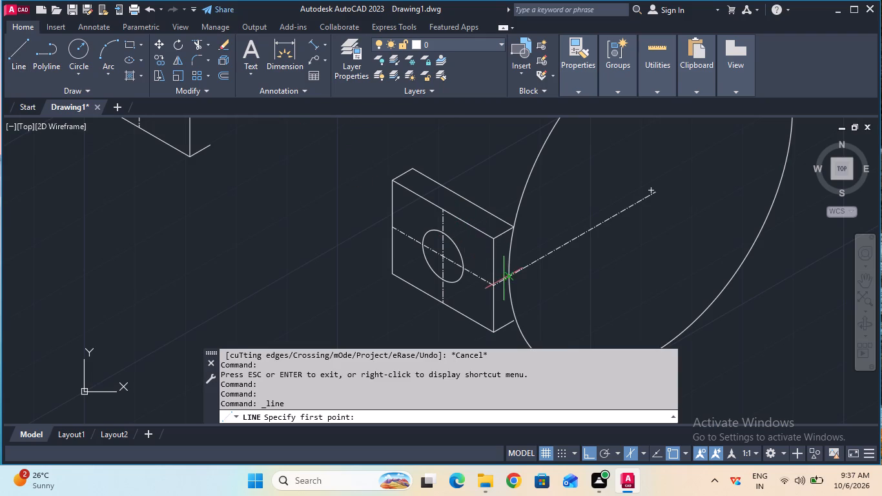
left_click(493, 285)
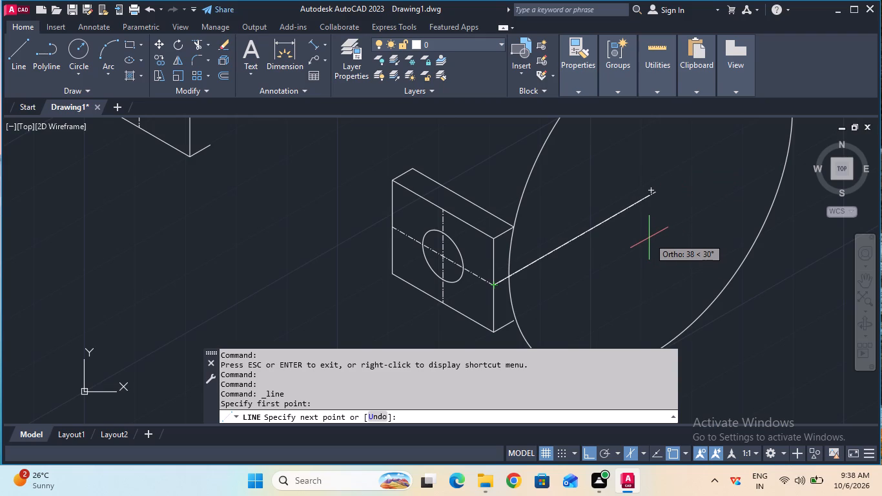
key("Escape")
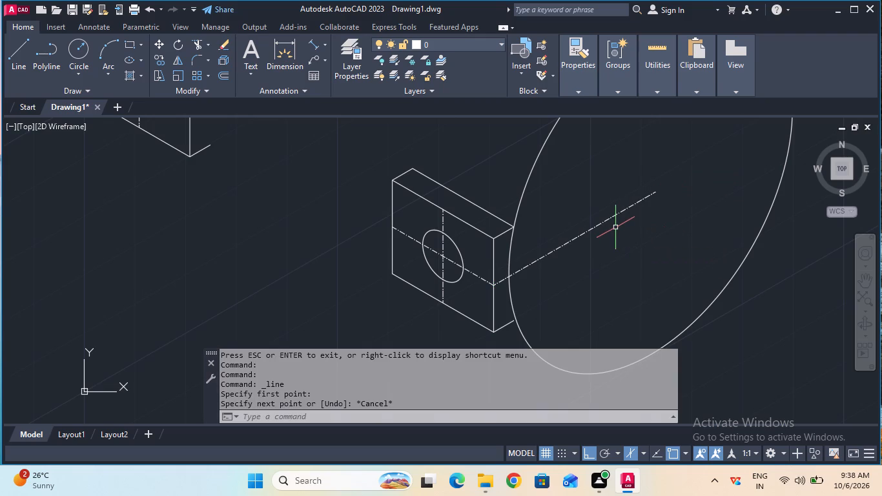
Delete the receding centreline that runs from the lower-right flange's front edge into the 35 mm radius isocircle.
left_click(609, 220)
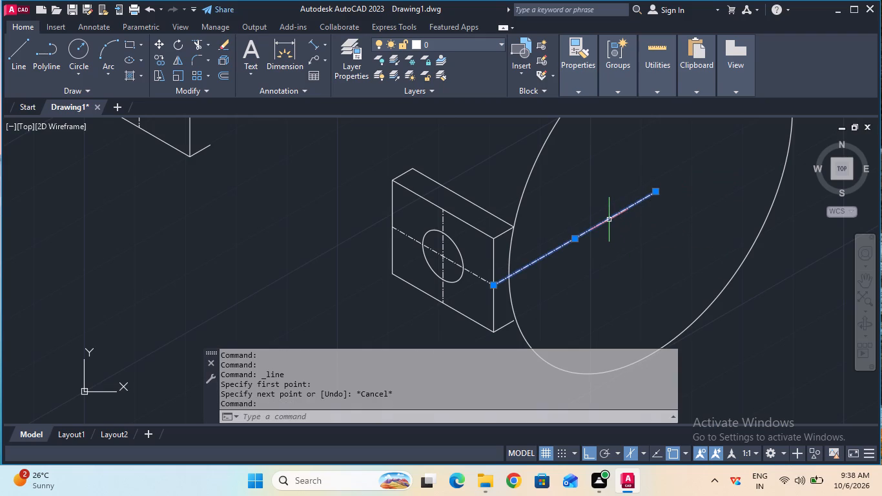
key("Delete")
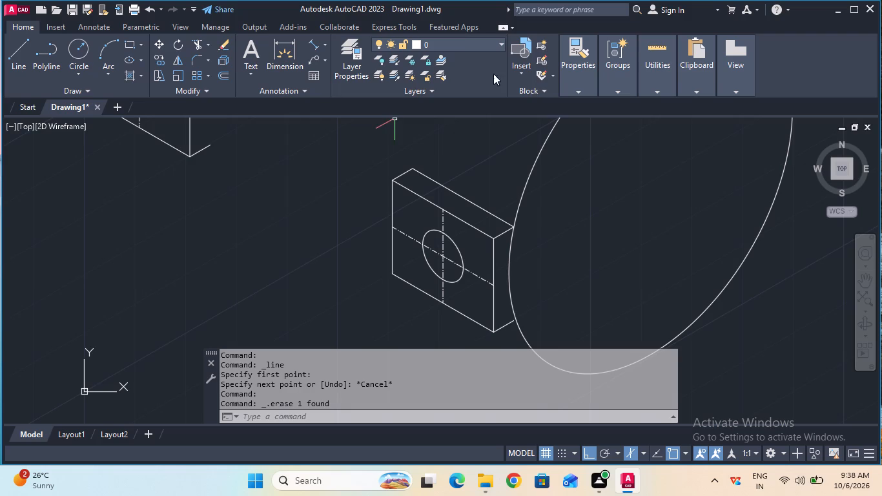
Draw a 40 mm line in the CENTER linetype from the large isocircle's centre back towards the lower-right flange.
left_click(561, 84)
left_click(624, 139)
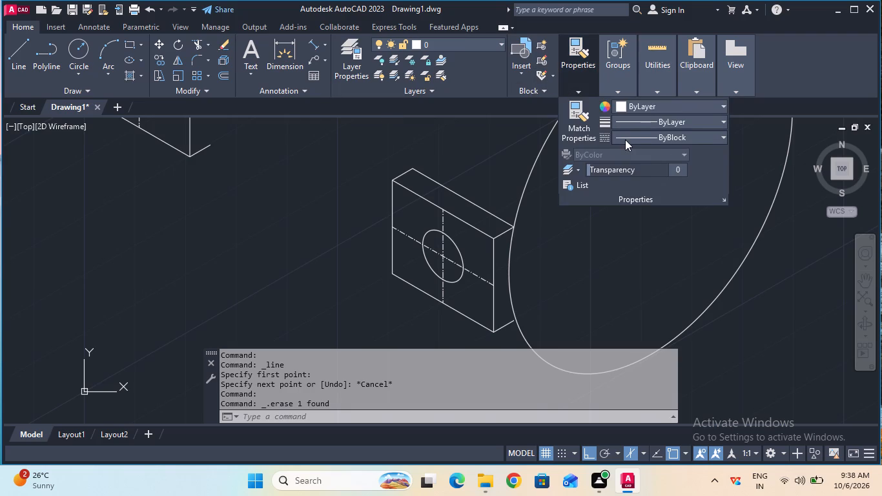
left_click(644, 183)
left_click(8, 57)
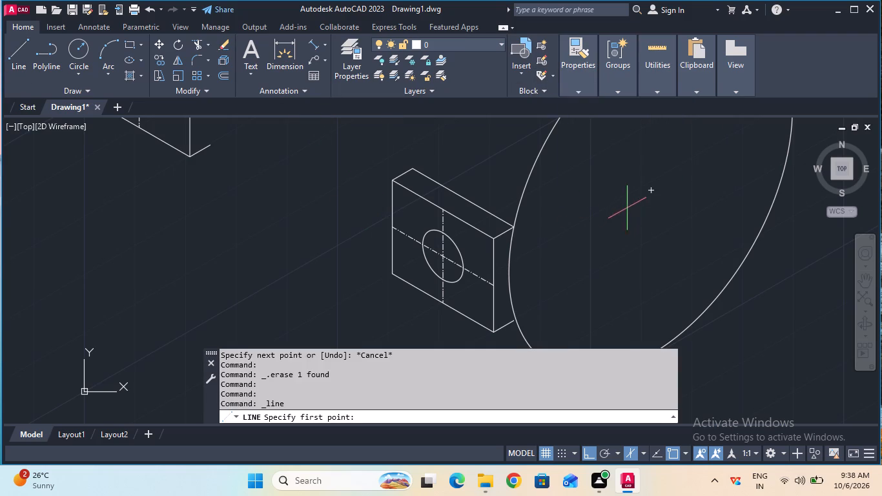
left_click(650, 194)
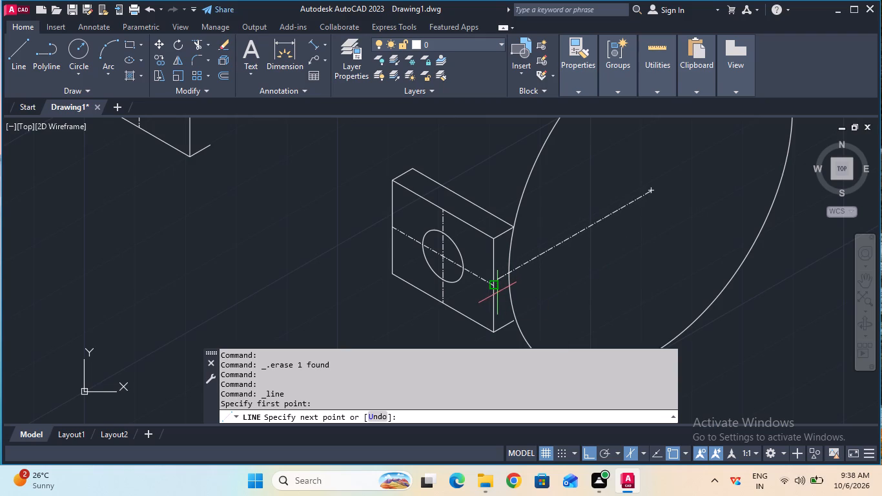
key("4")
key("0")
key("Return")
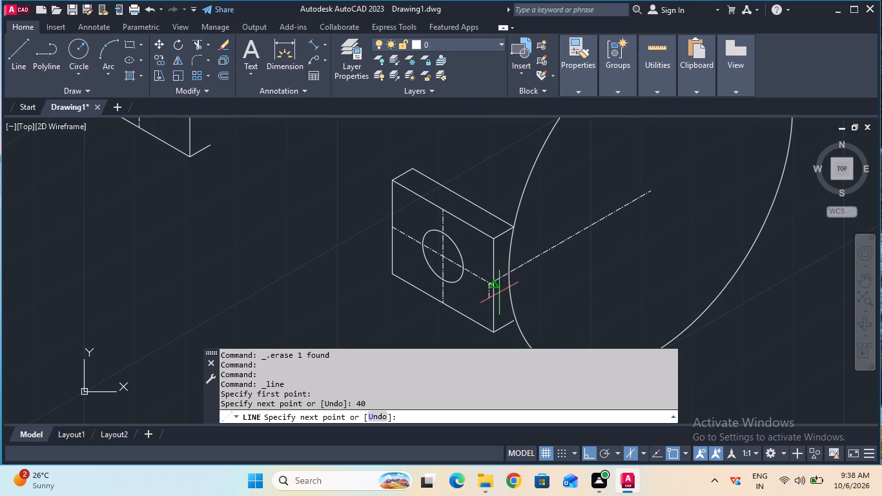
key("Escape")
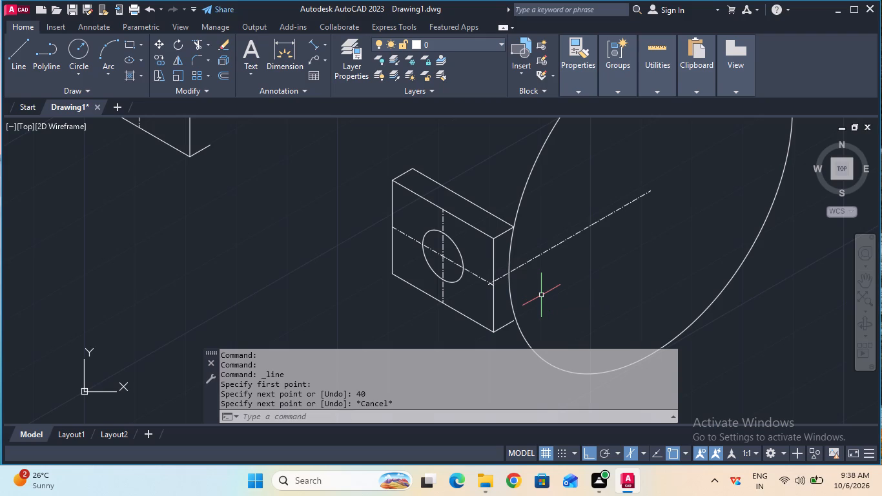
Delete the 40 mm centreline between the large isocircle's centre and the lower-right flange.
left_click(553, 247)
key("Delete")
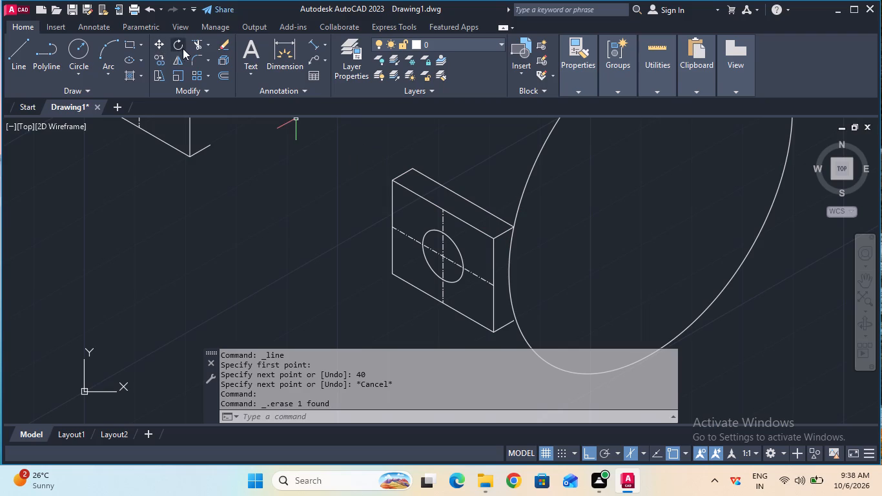
Extend the lower-right flange's short receding bottom edge to meet the large isocircle.
left_click(209, 43)
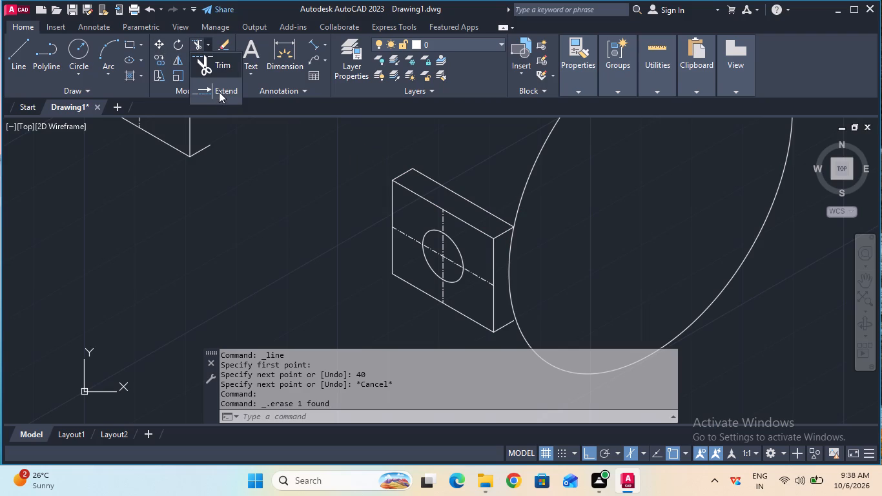
left_click(219, 91)
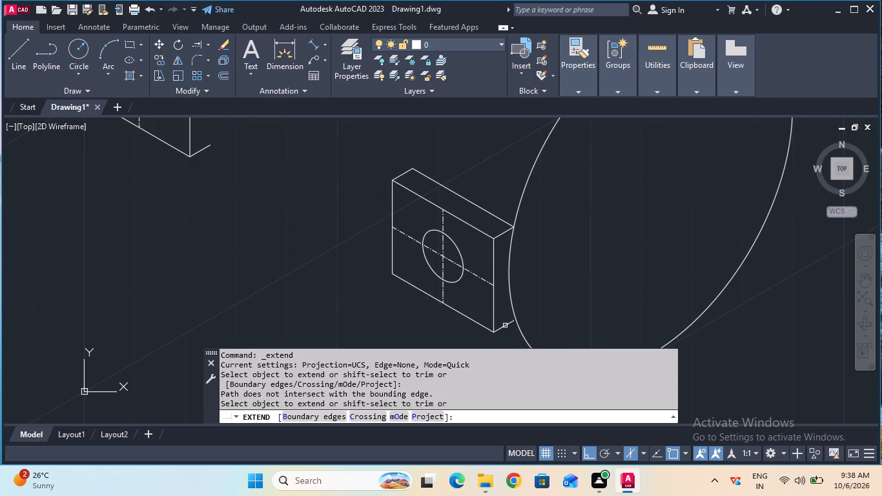
left_click(511, 325)
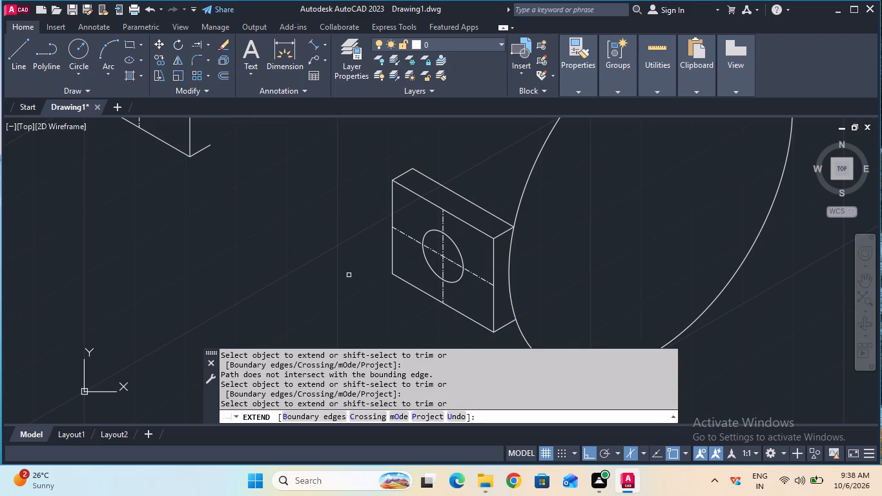
key("Escape")
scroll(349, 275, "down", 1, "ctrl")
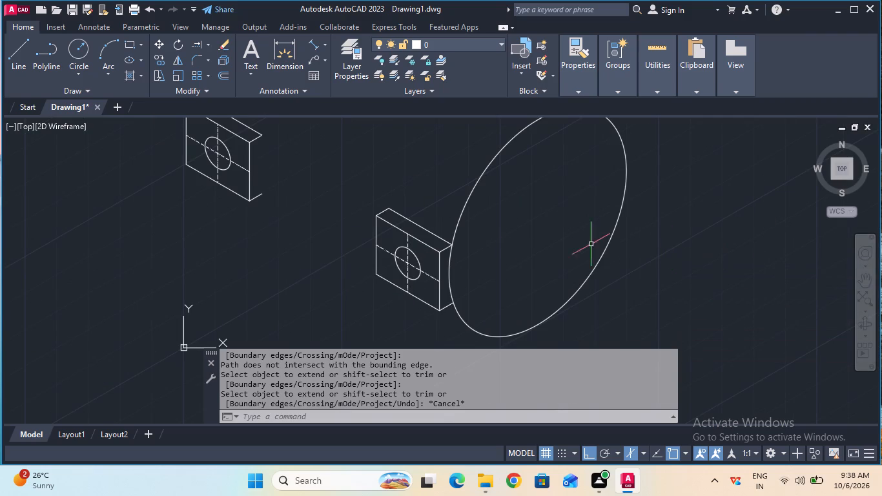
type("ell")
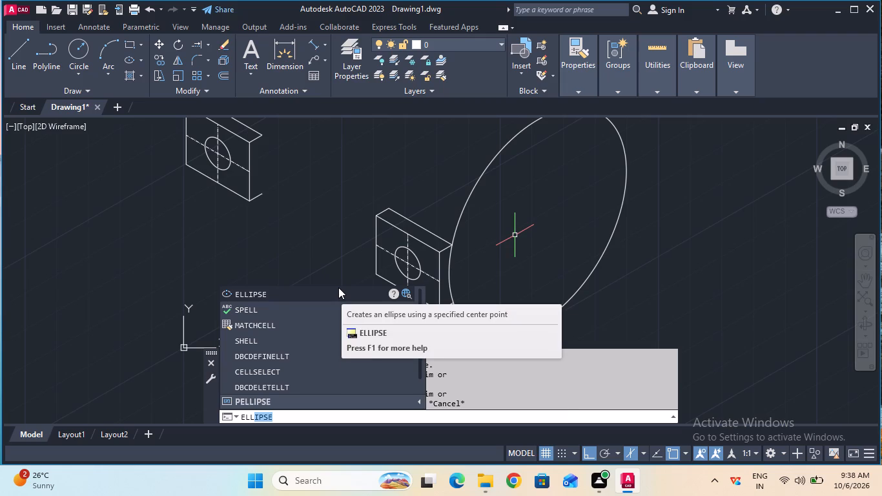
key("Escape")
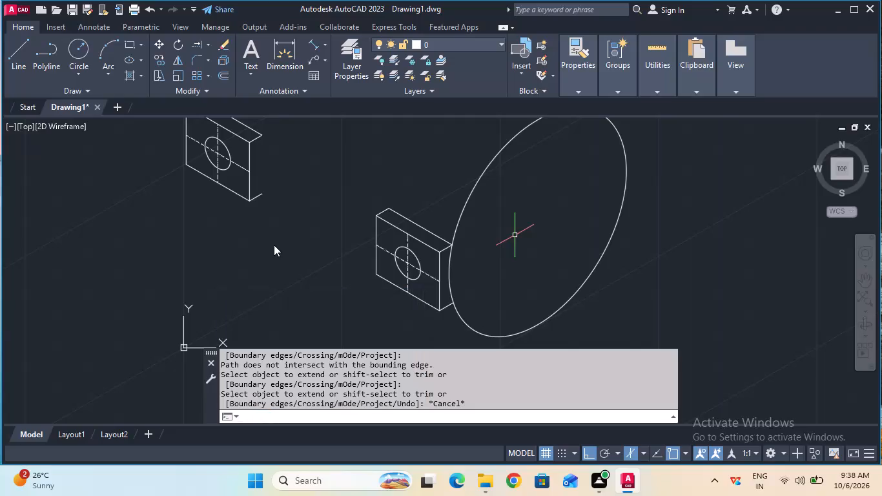
Trim away the part of the large isocircle between the lower-right flange's top and bottom receding edges.
left_click(210, 45)
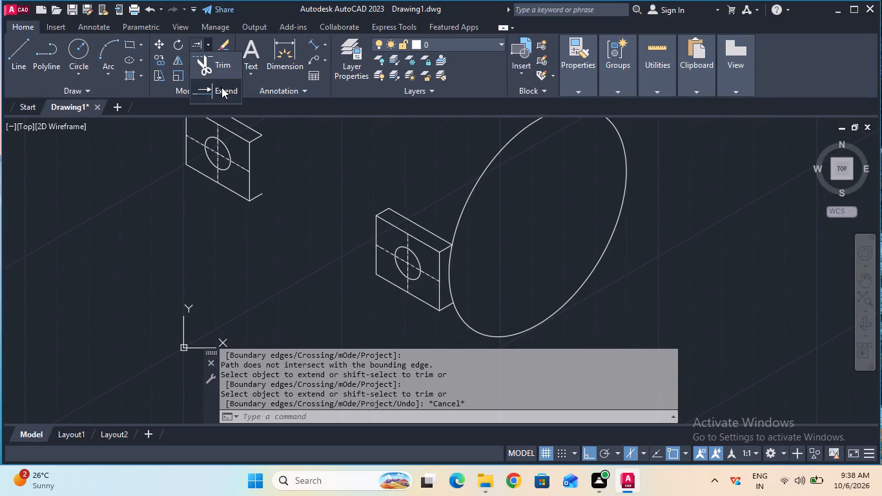
left_click(223, 70)
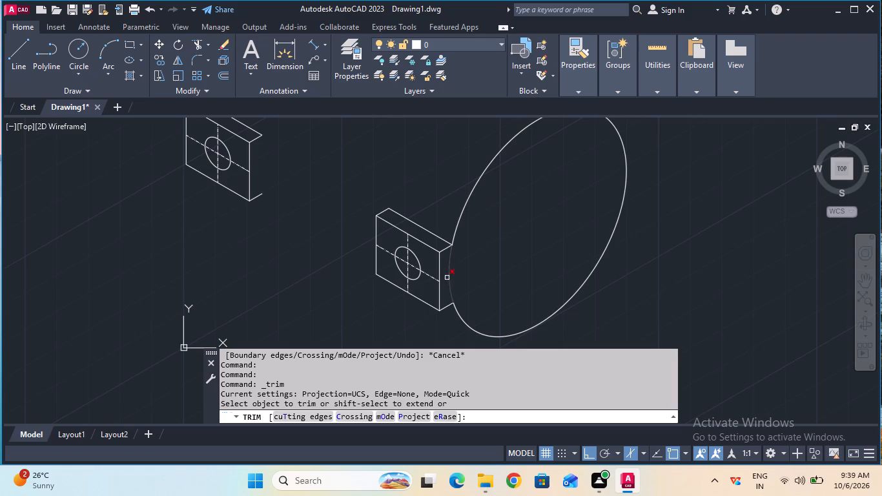
left_click(450, 278)
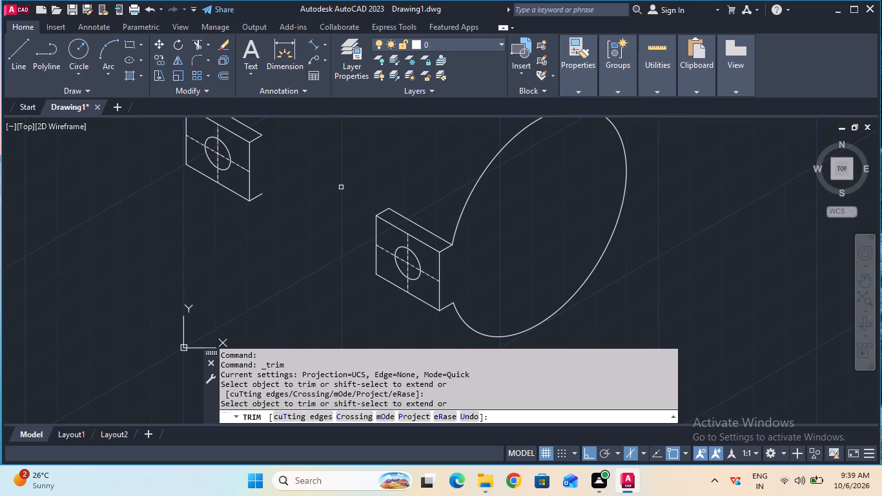
key("Escape")
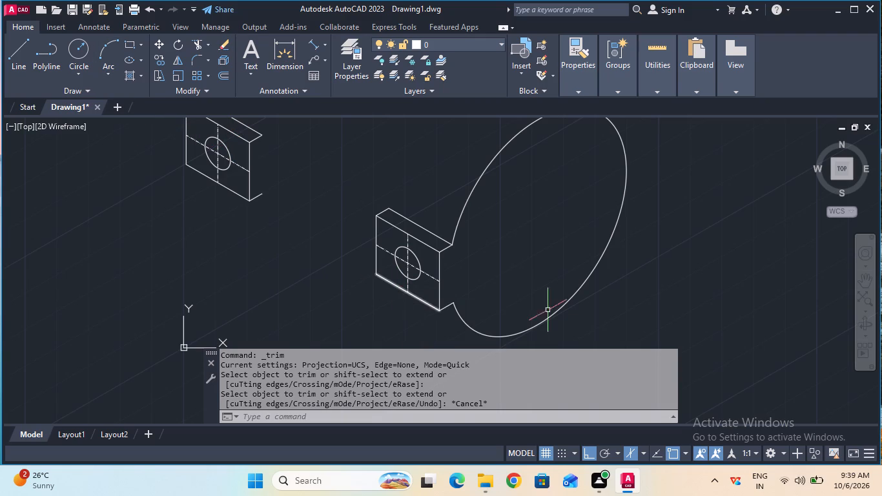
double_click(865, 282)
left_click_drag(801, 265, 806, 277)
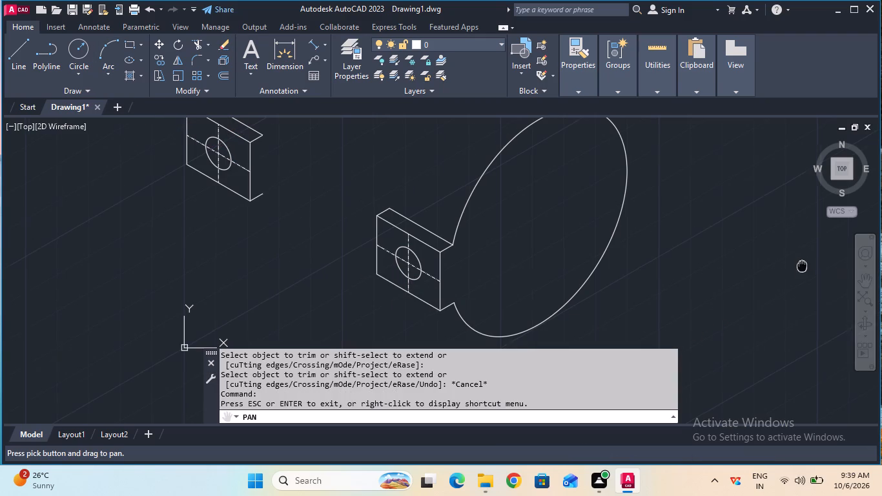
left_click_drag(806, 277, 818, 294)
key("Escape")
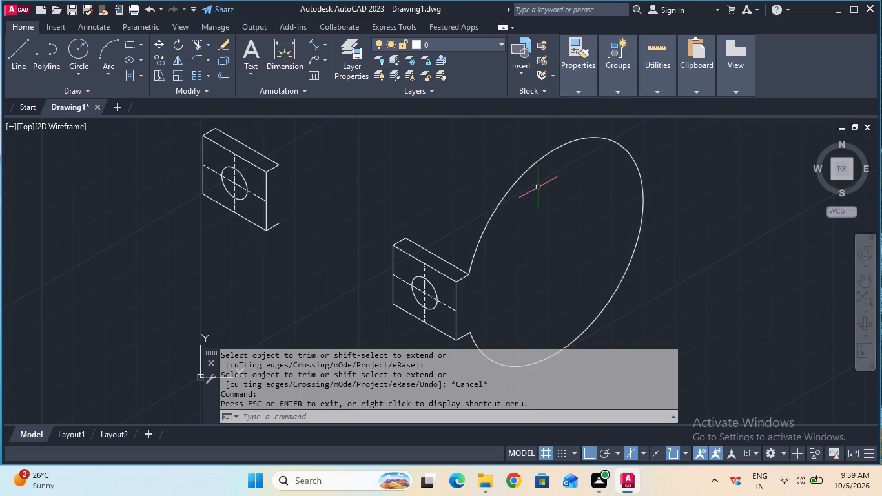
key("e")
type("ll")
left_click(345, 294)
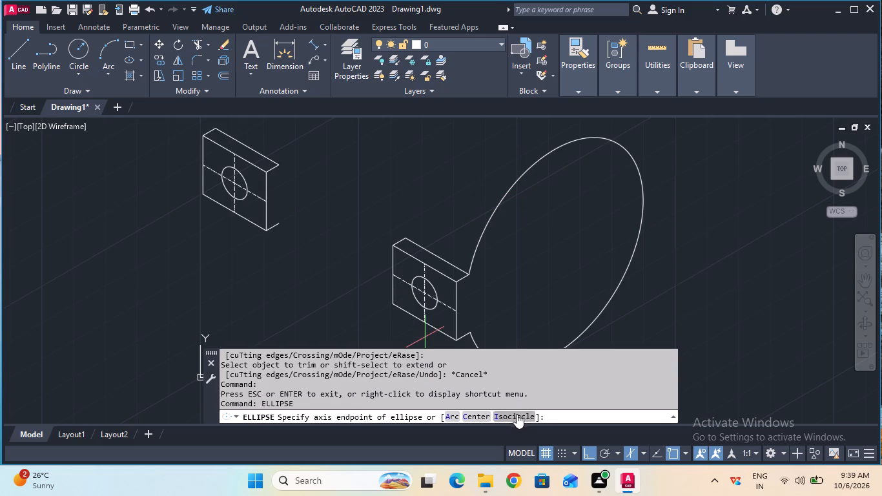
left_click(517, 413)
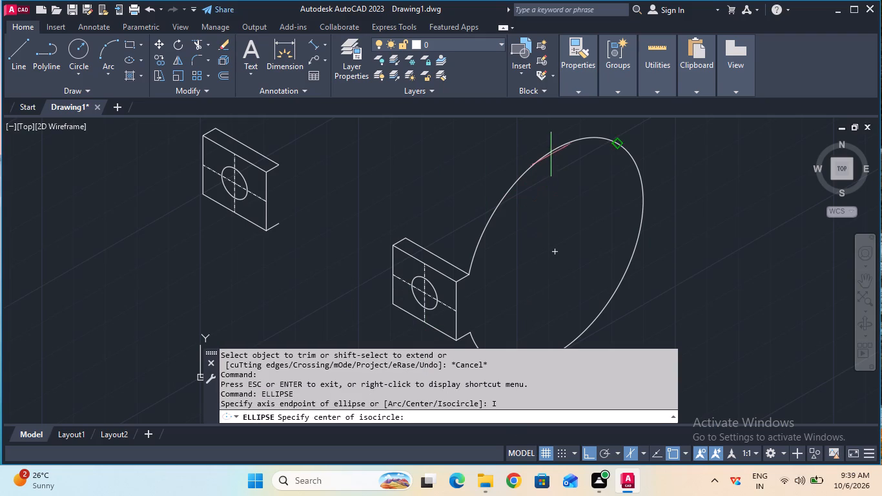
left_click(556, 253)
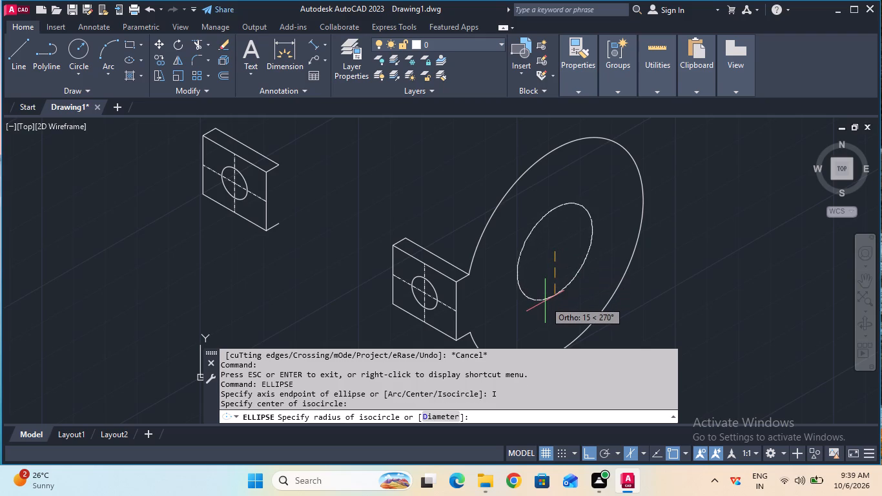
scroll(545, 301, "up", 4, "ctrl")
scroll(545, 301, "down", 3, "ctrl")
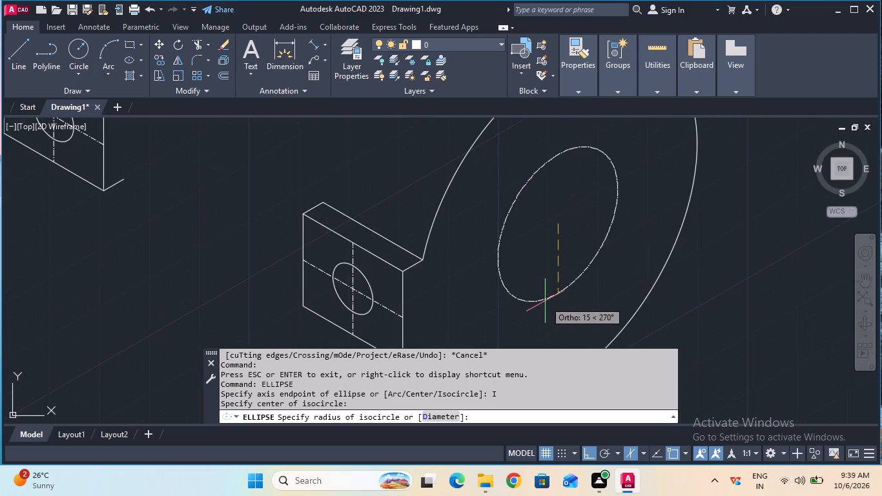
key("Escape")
Set the current linetype to ByBlock.
left_click(571, 96)
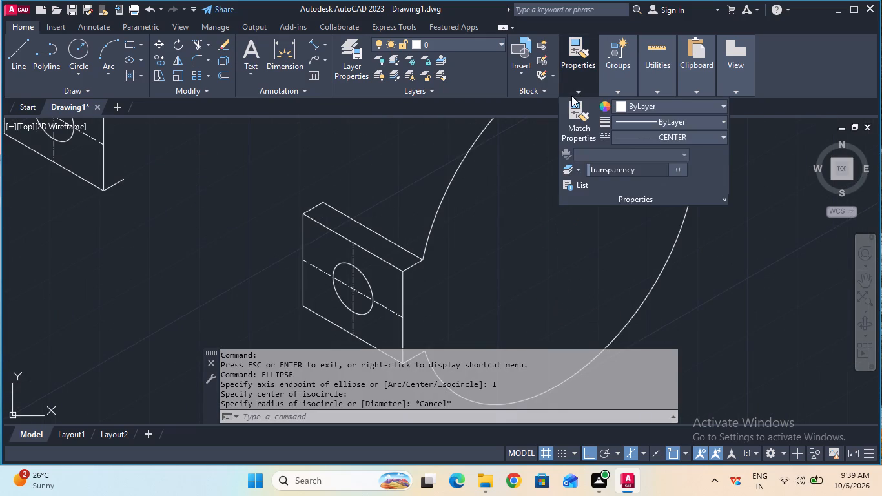
left_click(627, 138)
left_click(642, 167)
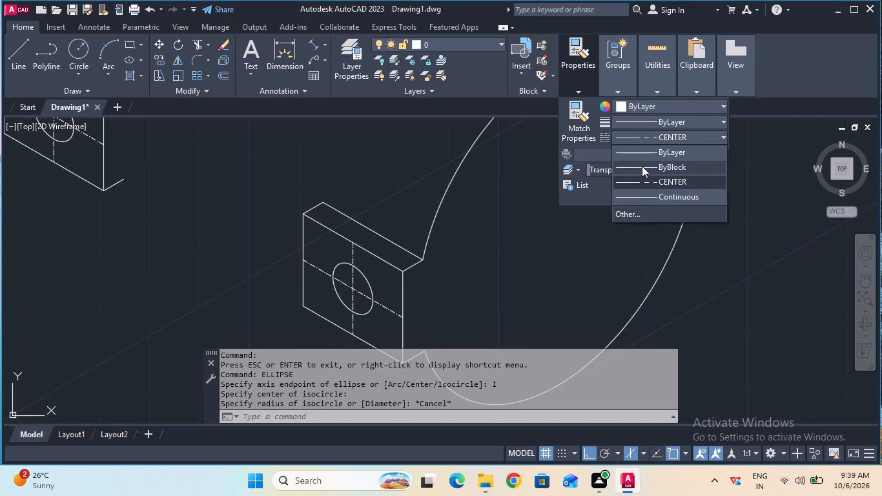
Draw a 20 mm radius isocircle concentric with the large trimmed isocircle beside the lower-right flange.
left_click(429, 147)
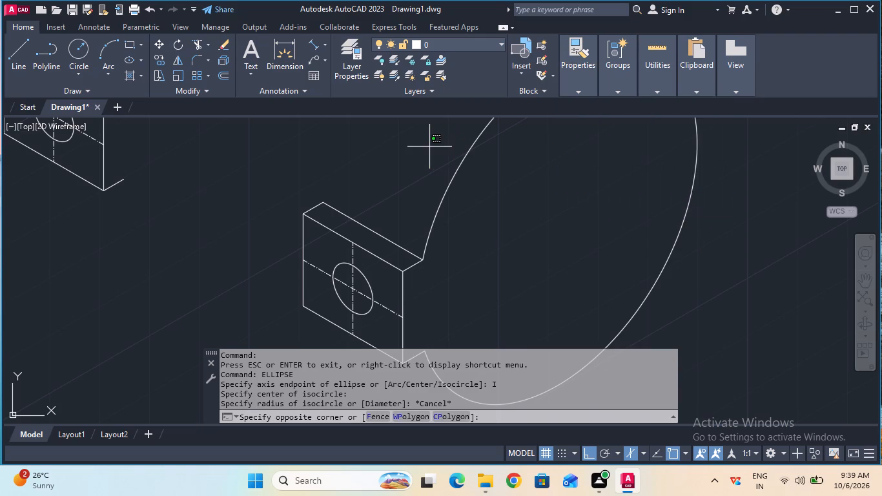
key("Escape")
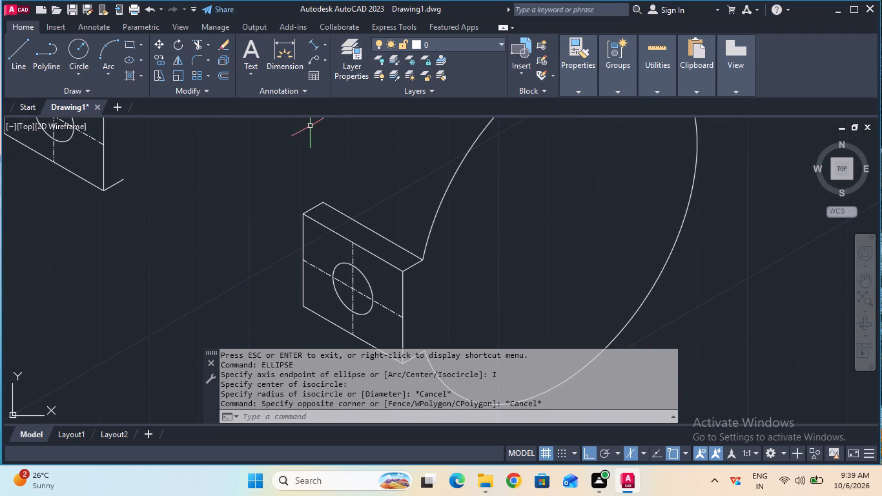
key("e")
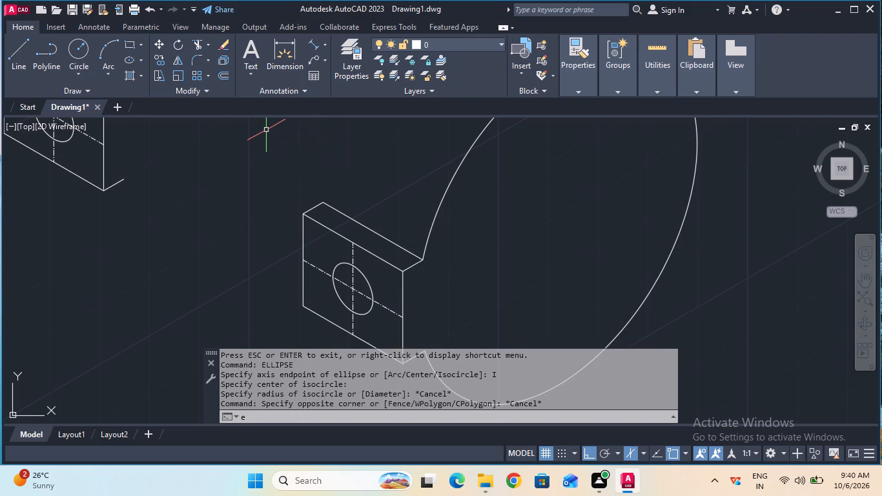
type("ll")
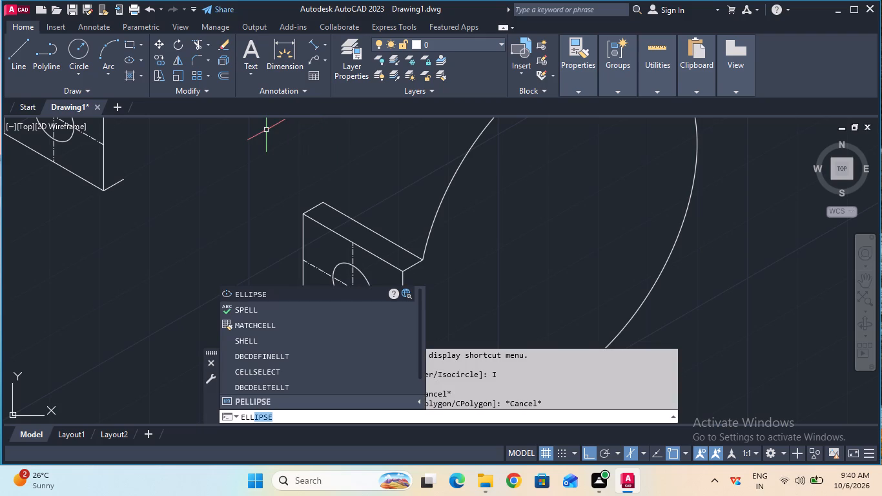
double_click(305, 294)
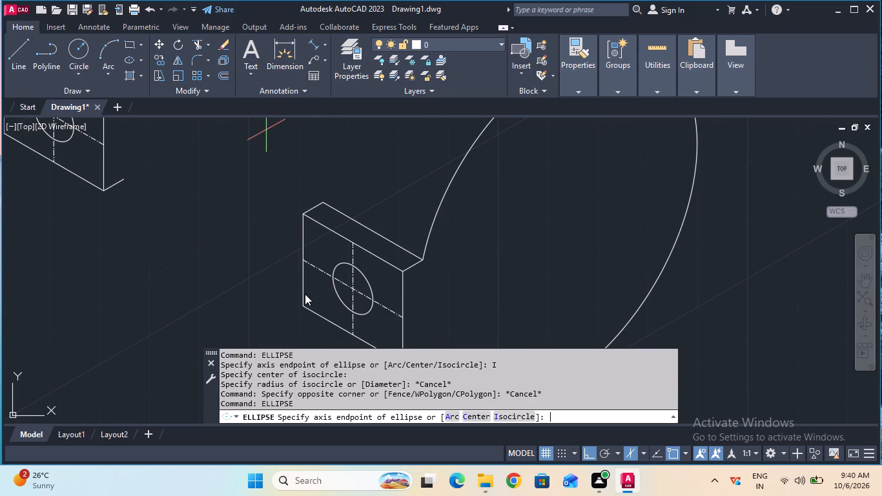
left_click(519, 420)
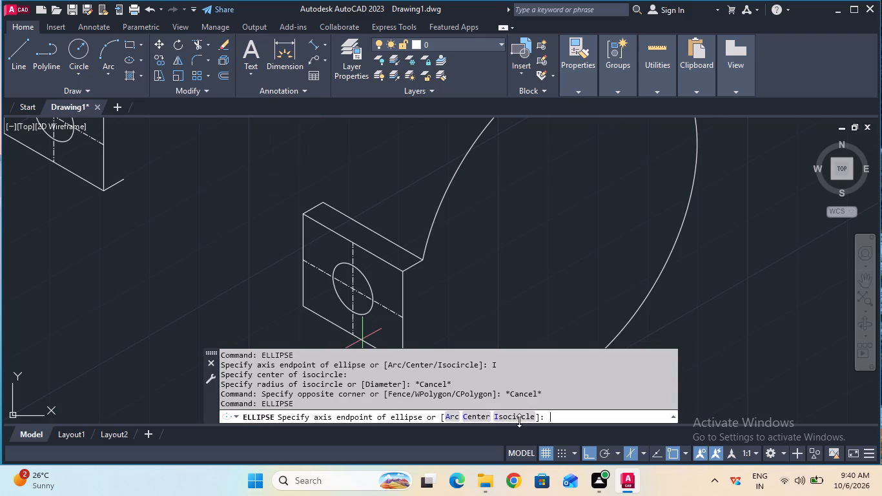
left_click(518, 412)
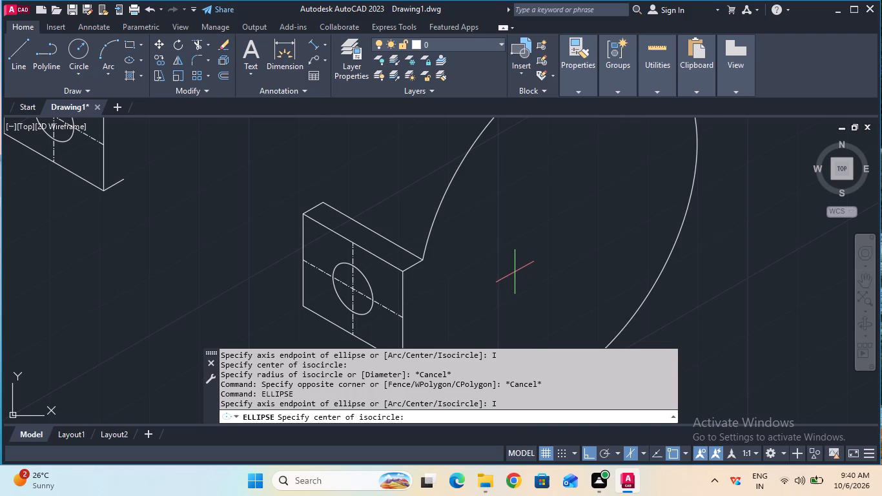
scroll(515, 272, "down", 1, "ctrl")
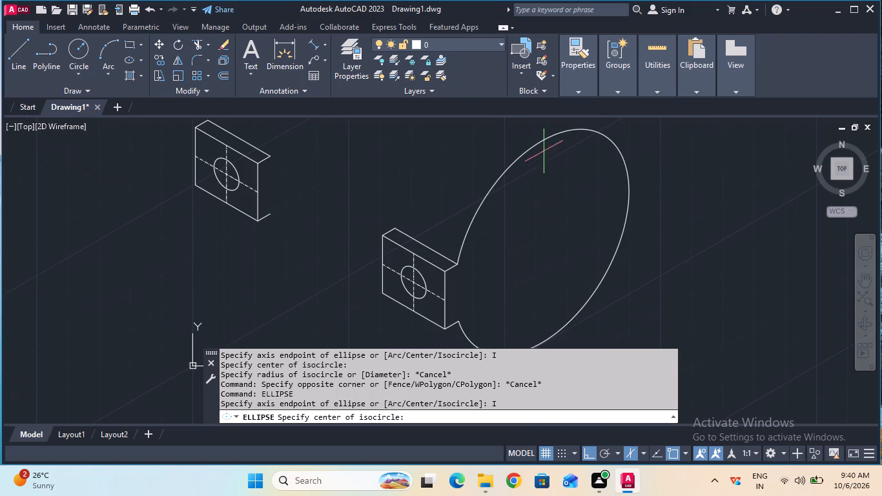
left_click(545, 244)
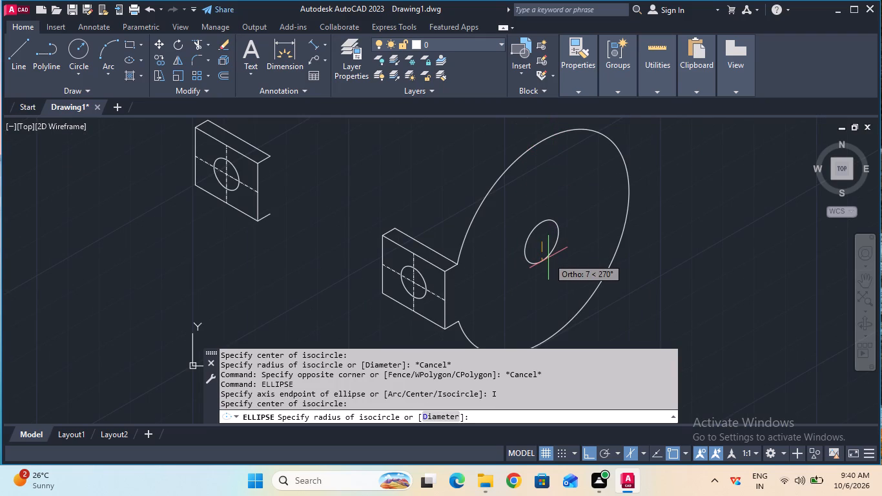
type("20")
key("Return")
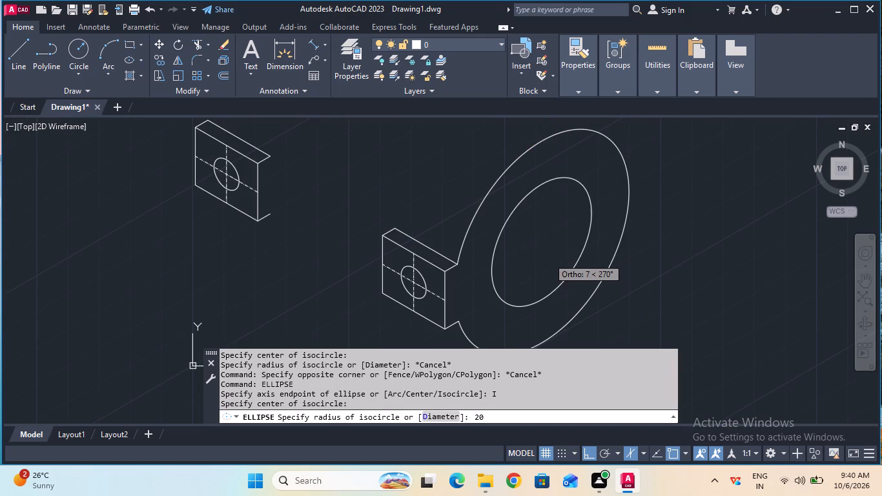
key("Escape")
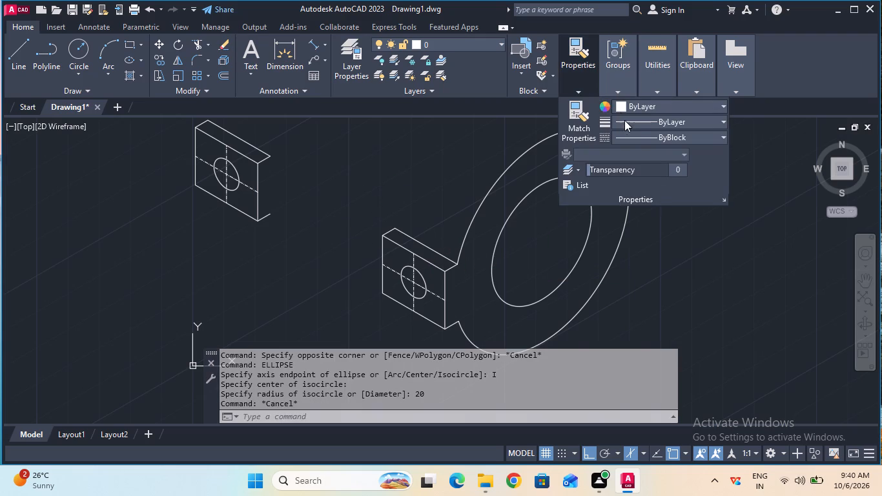
Set the current linetype to CENTER.
left_click(636, 145)
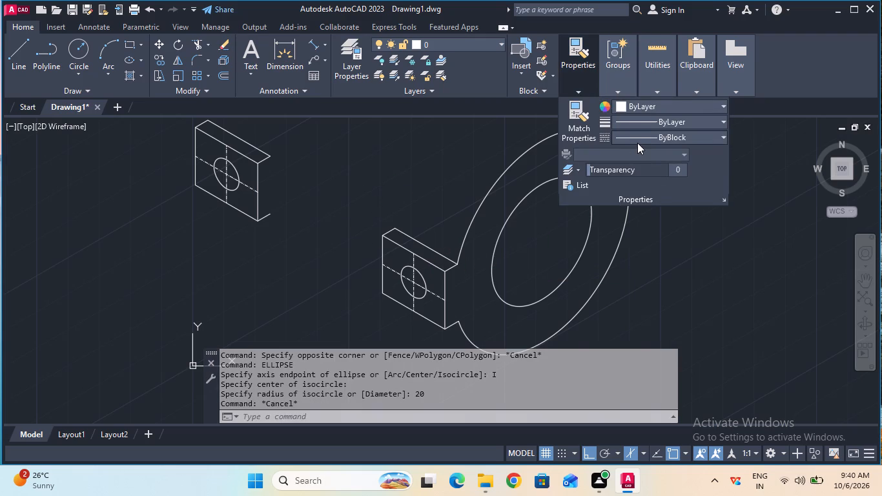
left_click(637, 143)
left_click(648, 179)
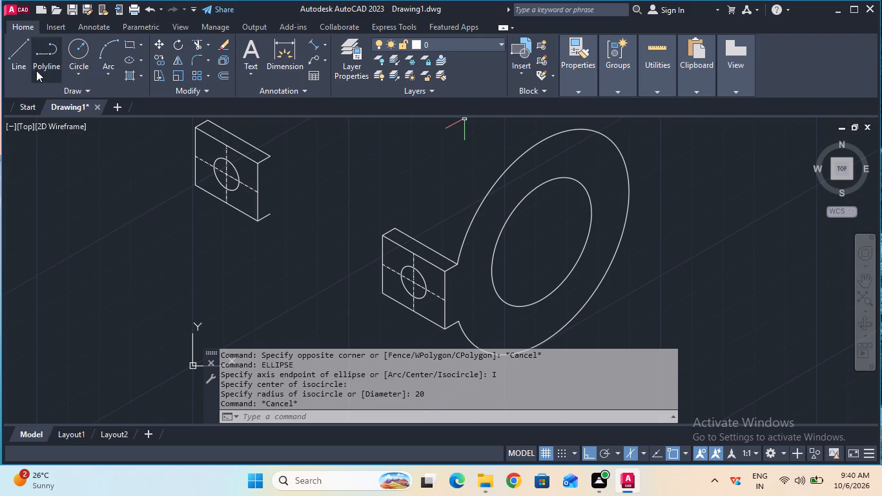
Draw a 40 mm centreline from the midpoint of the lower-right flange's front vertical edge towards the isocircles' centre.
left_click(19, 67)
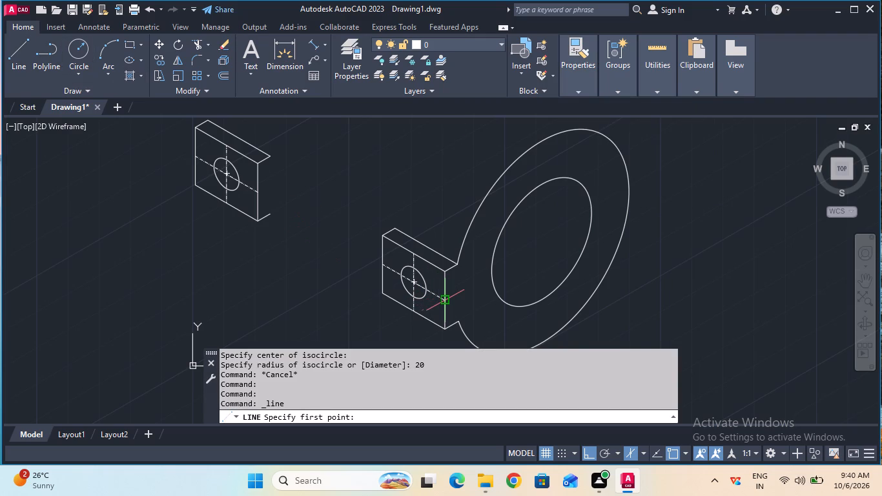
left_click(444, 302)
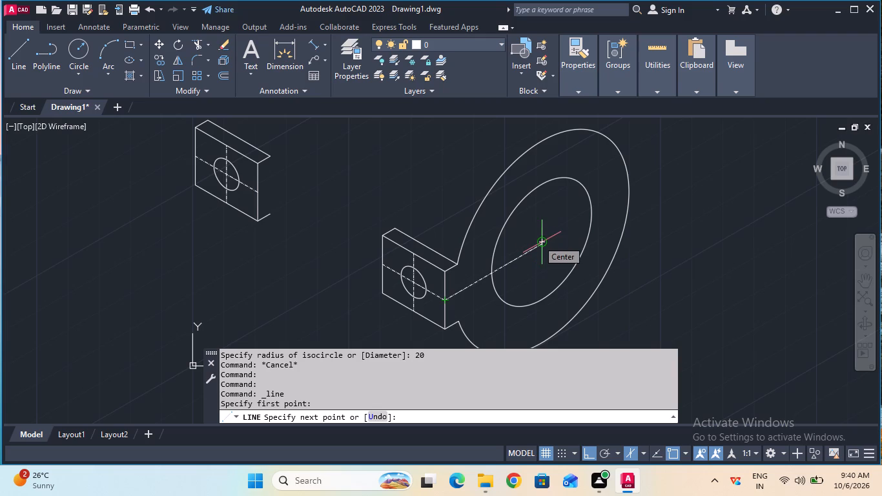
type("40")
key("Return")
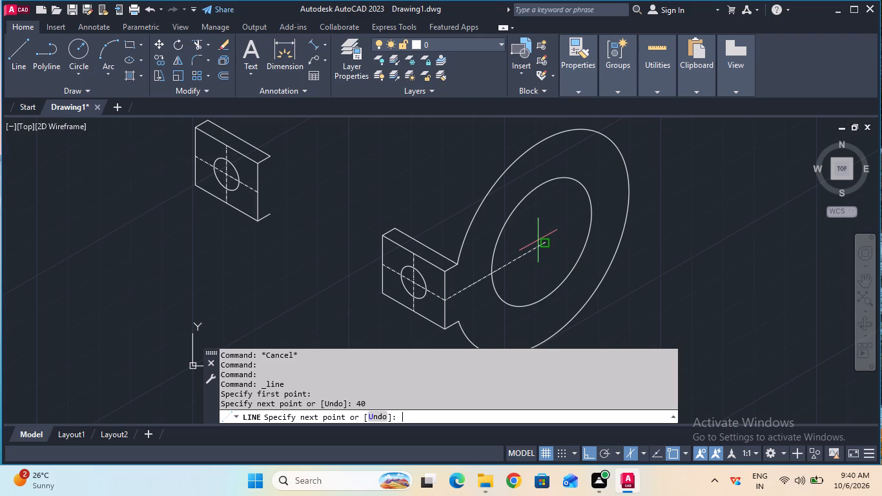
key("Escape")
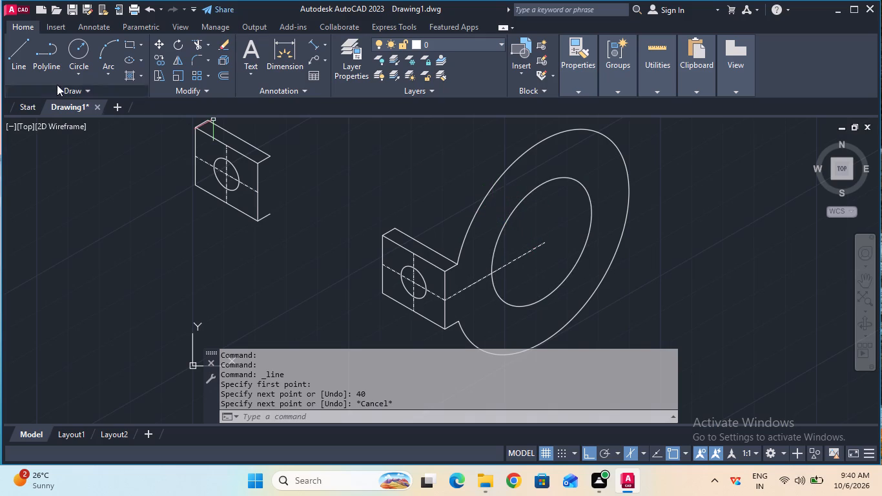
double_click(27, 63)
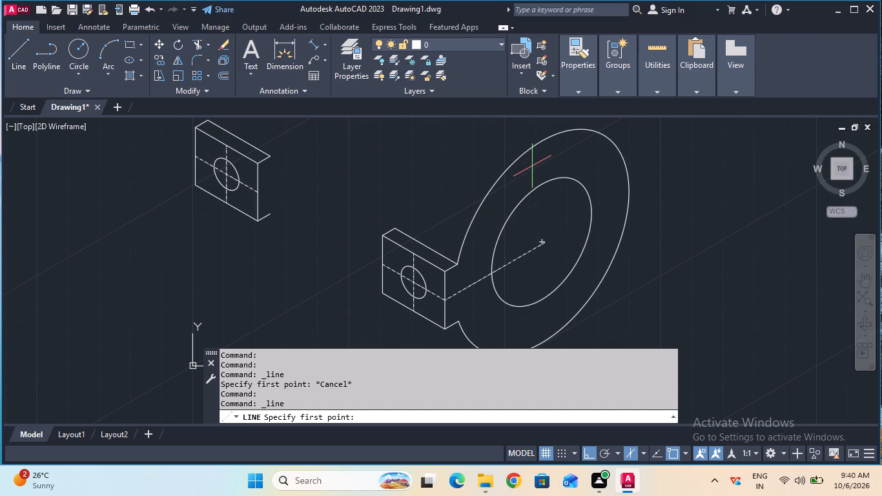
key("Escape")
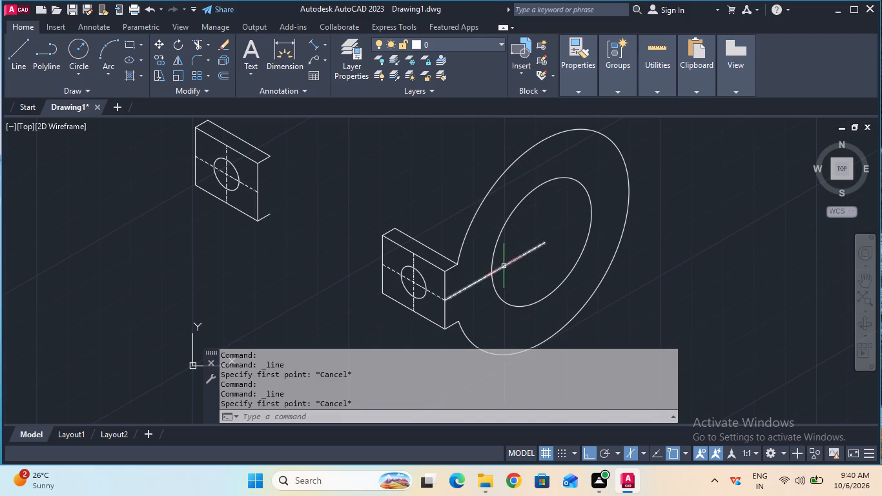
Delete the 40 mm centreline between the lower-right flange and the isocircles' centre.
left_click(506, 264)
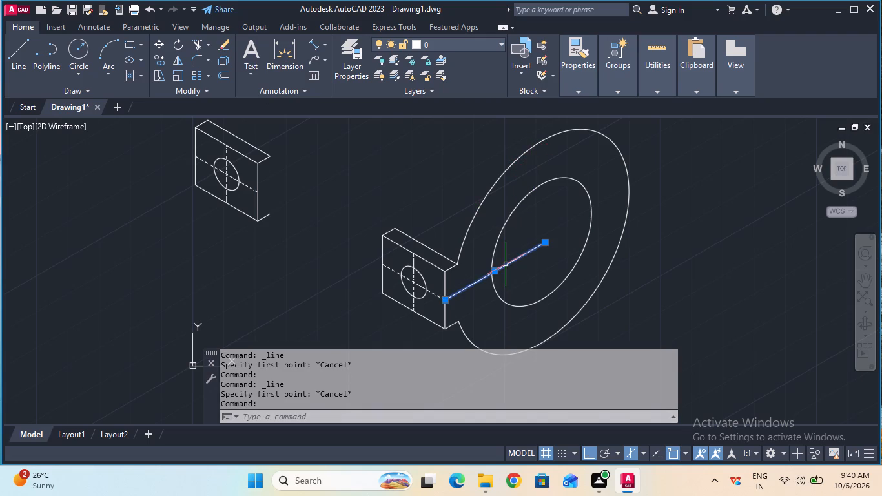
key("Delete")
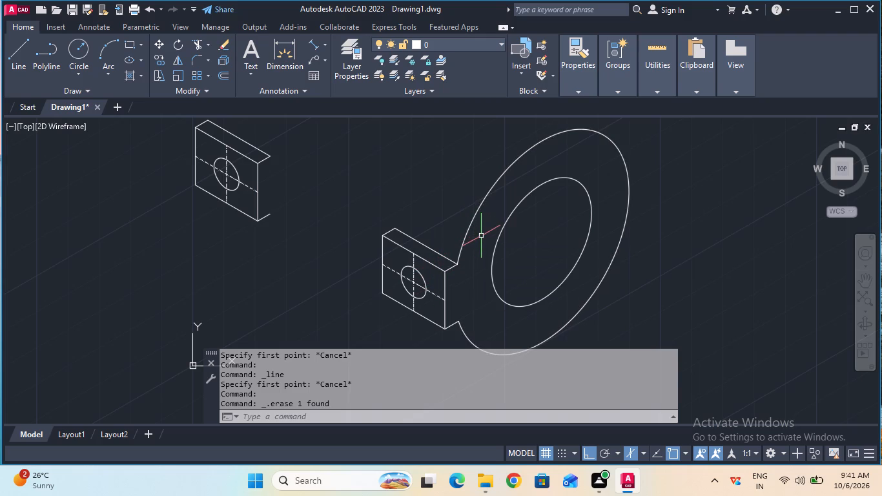
Copy the large trimmed isocircle from its centre 100 mm along the left isoplane towards the upper-left flange.
left_click(460, 247)
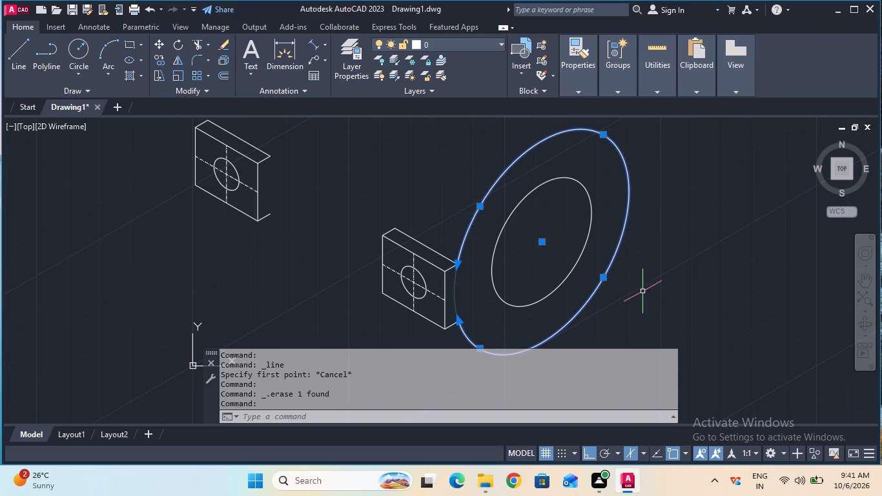
scroll(794, 298, "down", 1, "ctrl")
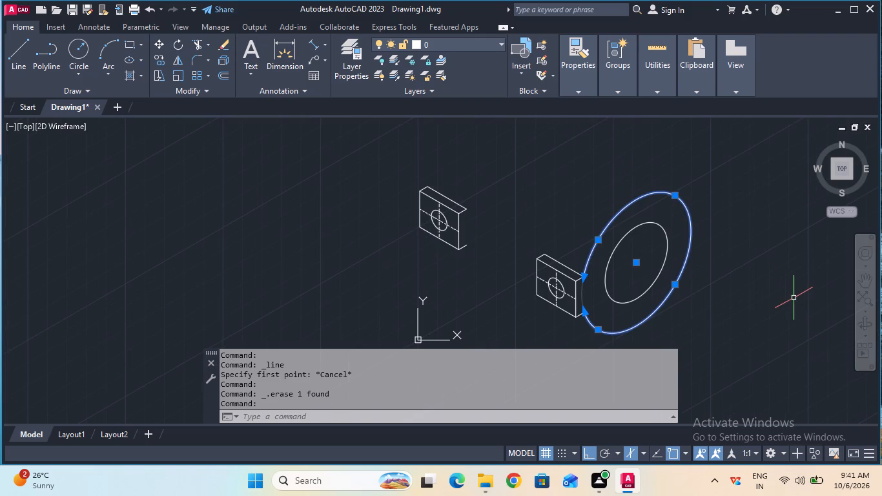
key("Escape")
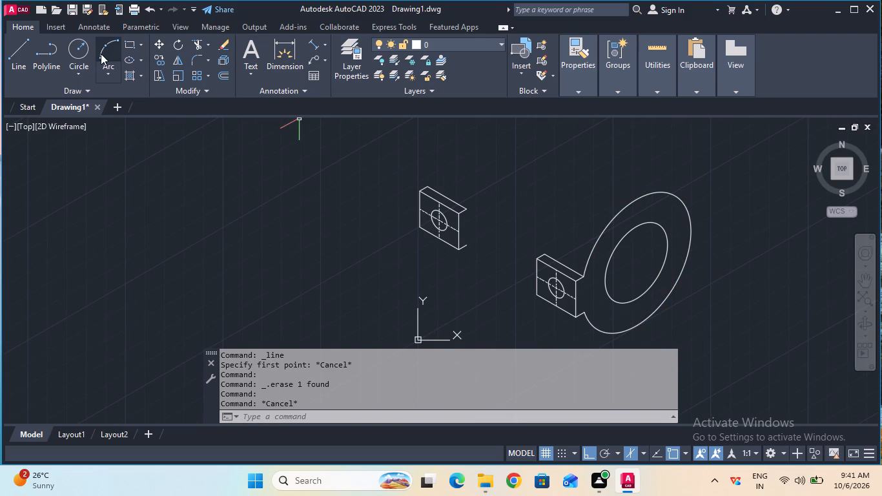
left_click(158, 63)
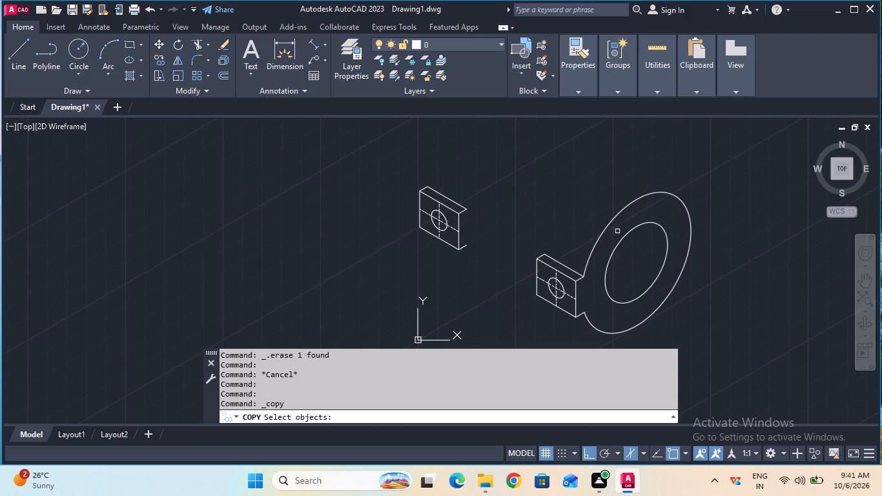
left_click(608, 225)
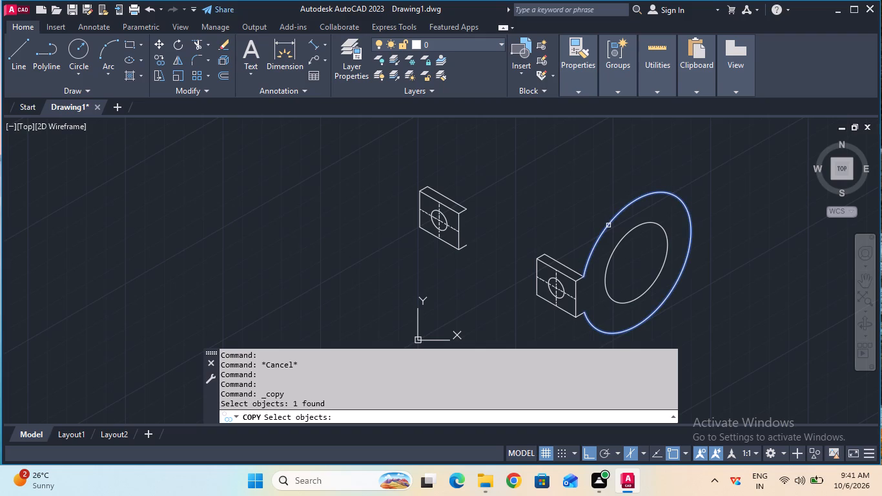
key("Return")
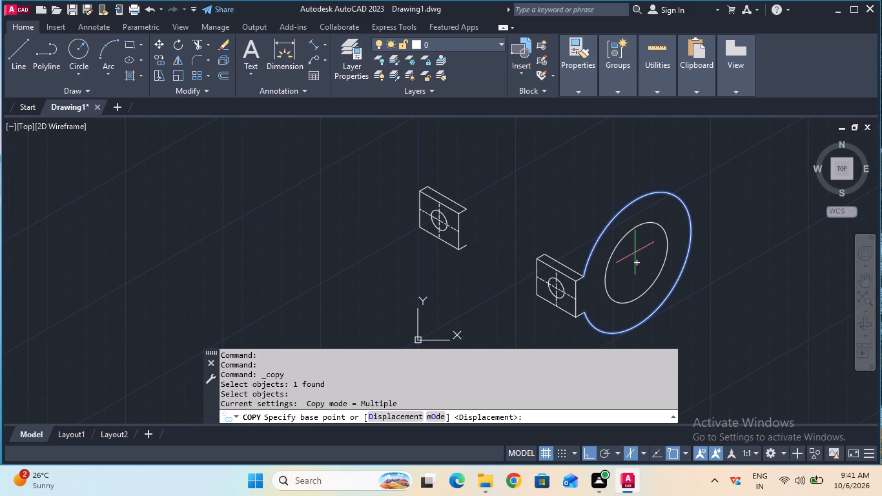
double_click(639, 263)
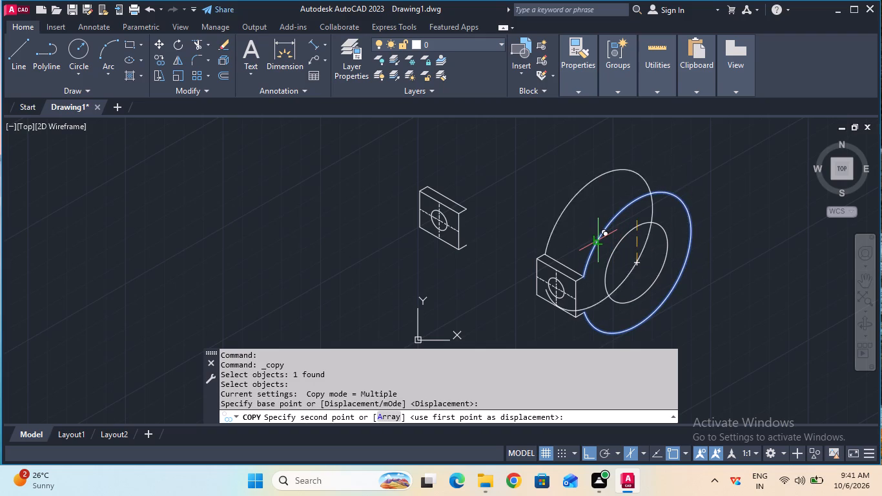
key("F5")
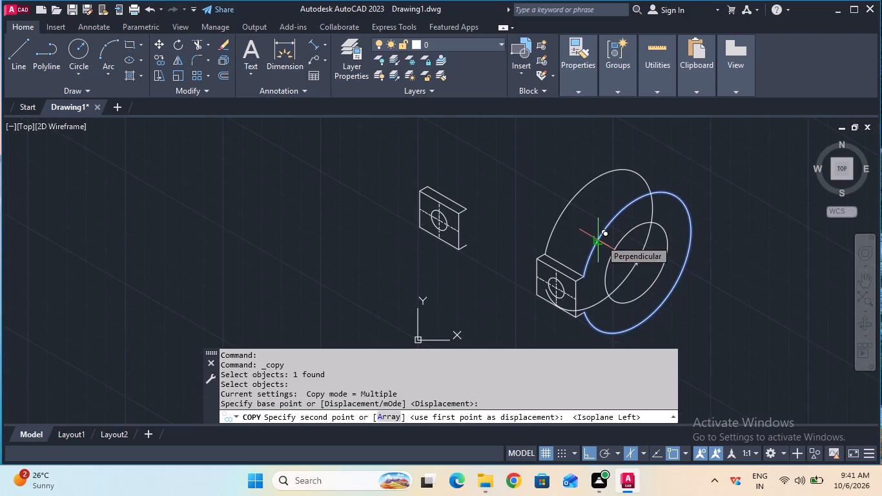
key("1")
type("00")
key("Return")
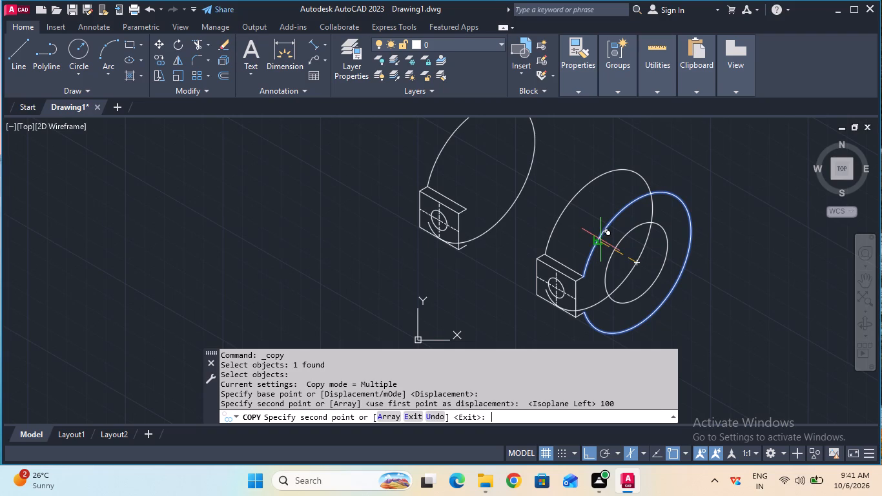
key("Escape")
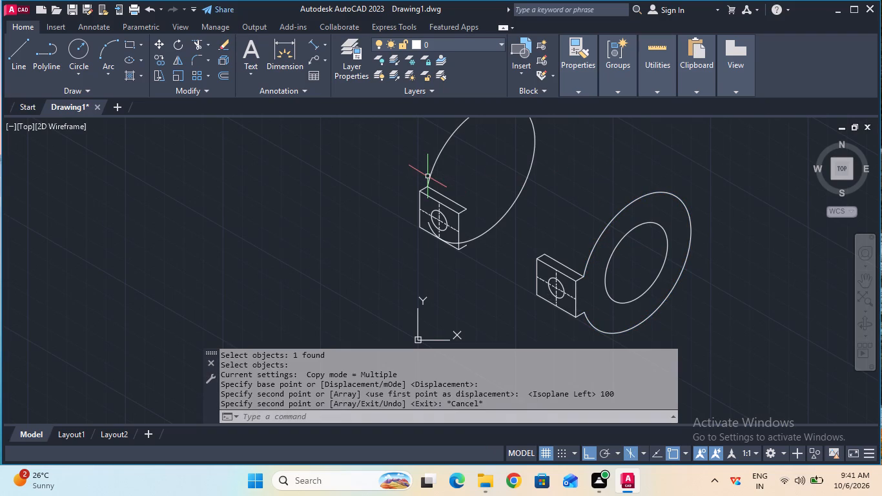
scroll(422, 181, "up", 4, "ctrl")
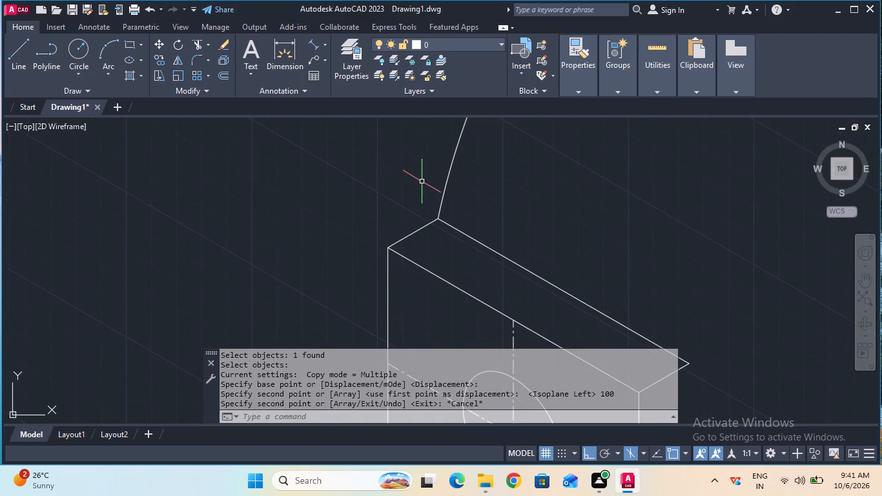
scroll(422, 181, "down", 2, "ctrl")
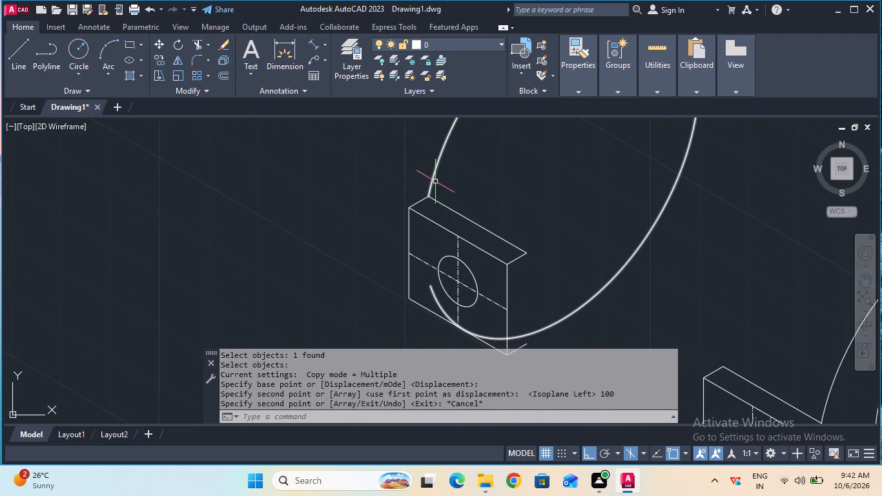
Delete the copied large isocircle at the upper-left flange.
left_click(431, 181)
key("Delete")
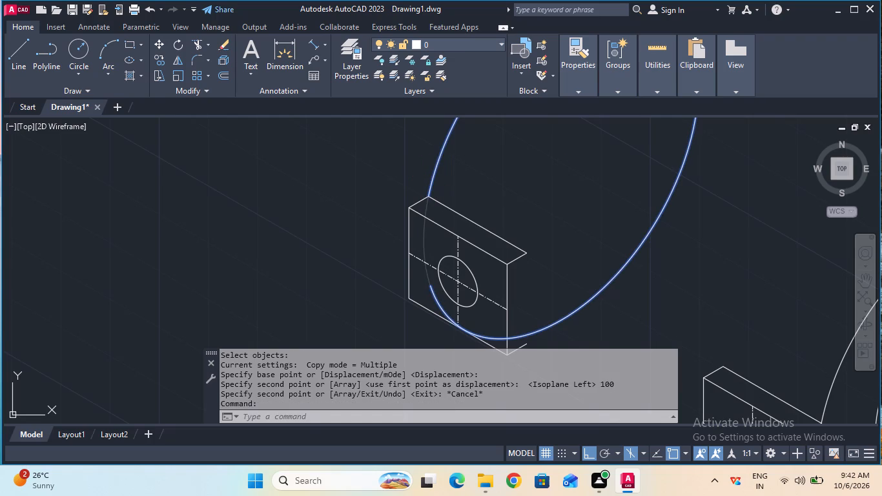
Copy the large trimmed isocircle from its centre 25 mm up along the left isoplane's receding axis, behind the lower-right flange.
scroll(433, 181, "down", 2, "ctrl")
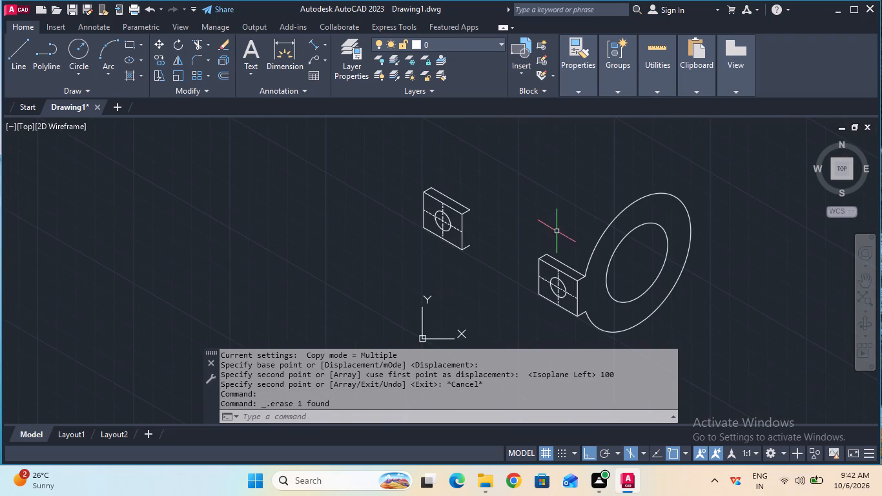
double_click(861, 283)
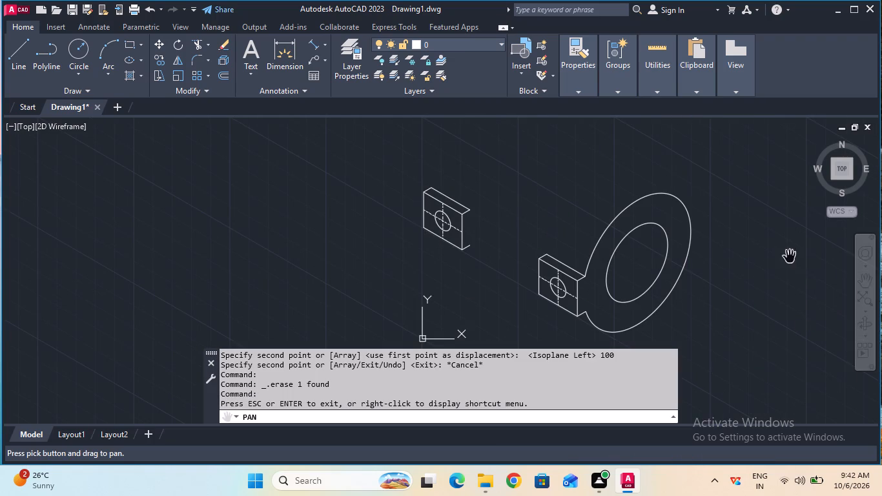
left_click_drag(766, 254, 739, 311)
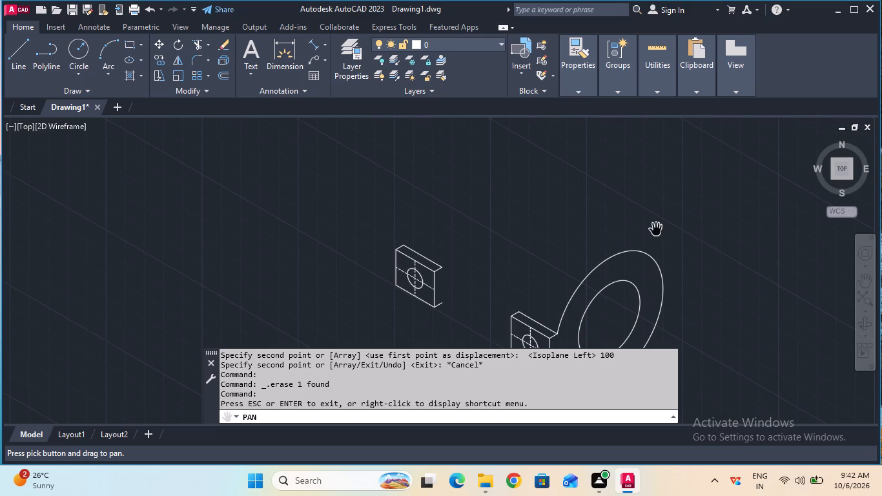
key("Escape")
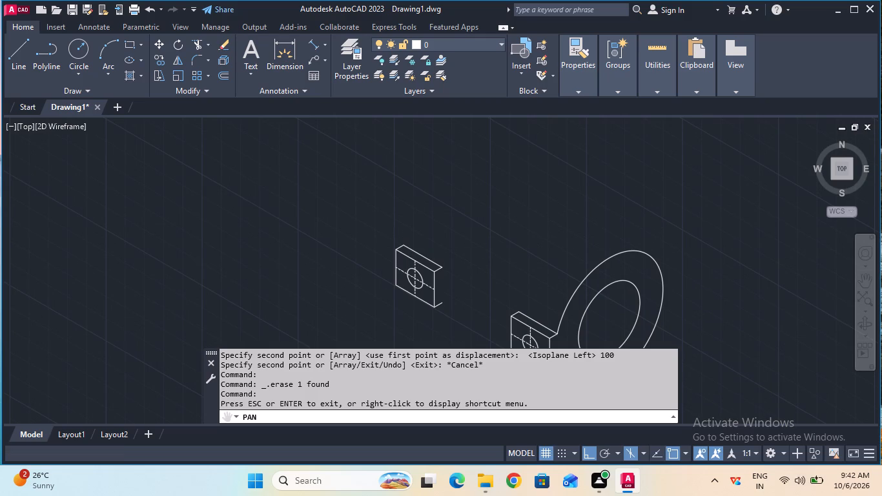
left_click(865, 278)
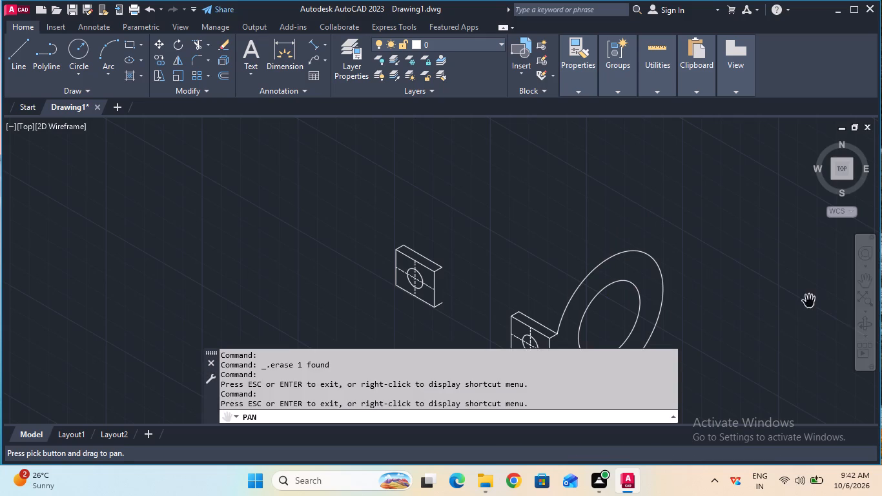
left_click_drag(789, 307, 788, 242)
key("Escape")
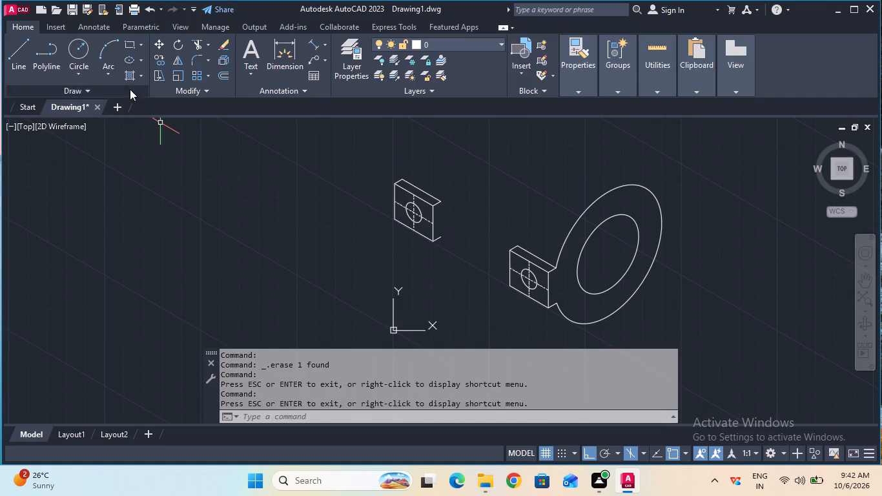
left_click(159, 57)
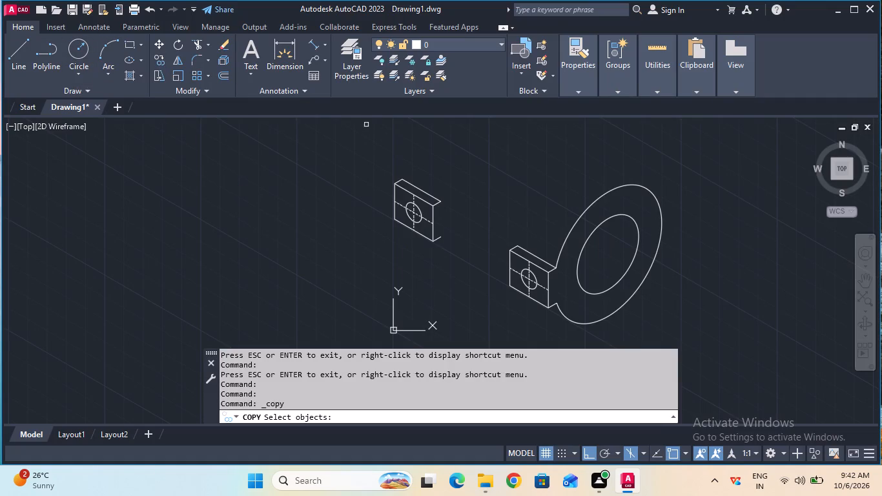
left_click(569, 234)
key("Return")
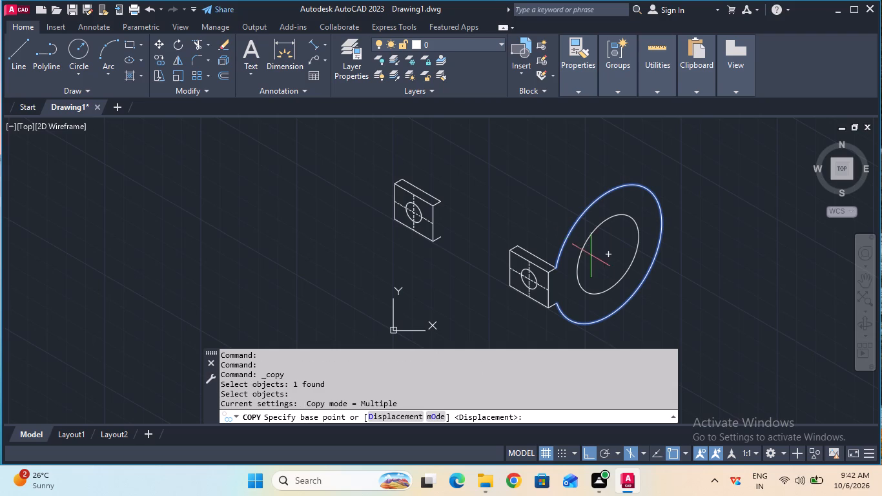
left_click(606, 254)
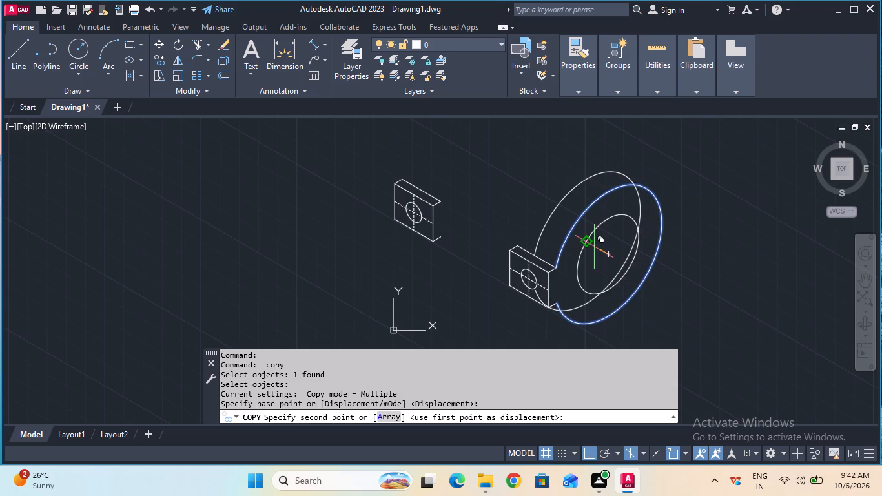
key("2")
key("5")
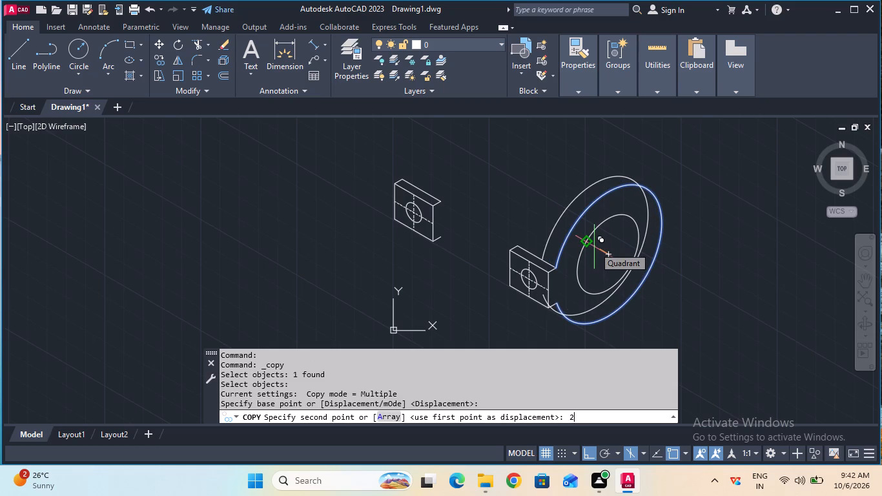
key("Return")
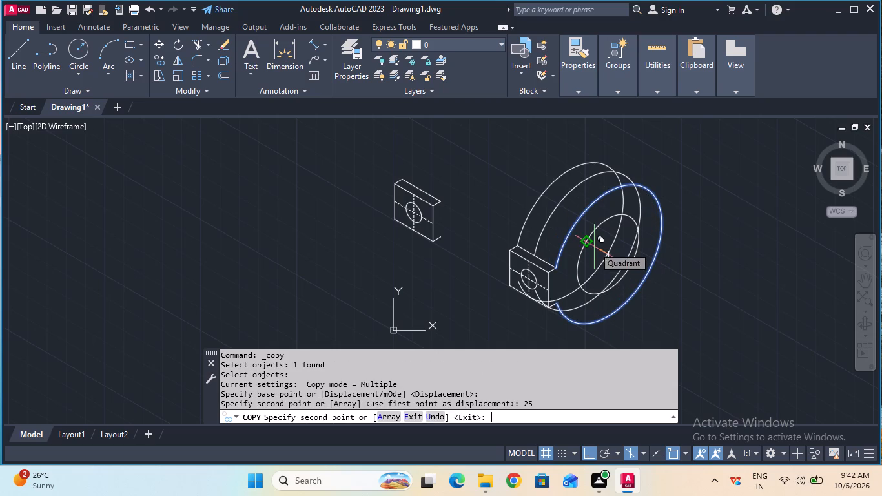
key("Escape")
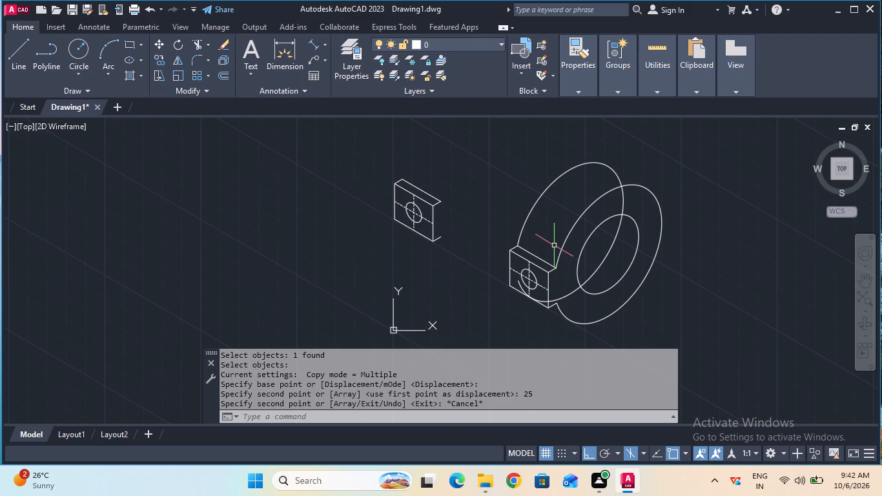
Trim the copied isocircle where it passes behind the lower-right flange and the front ring, including inside the ring's hole.
left_click(198, 42)
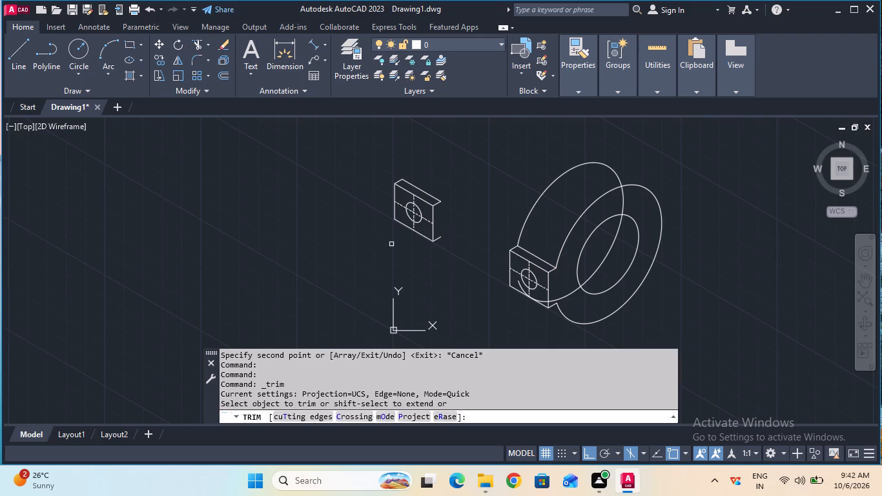
left_click(521, 289)
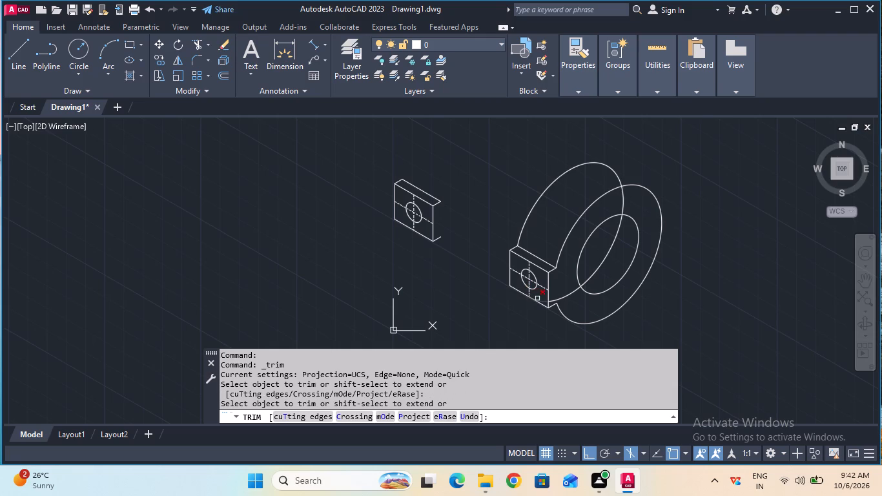
left_click(539, 298)
left_click(566, 299)
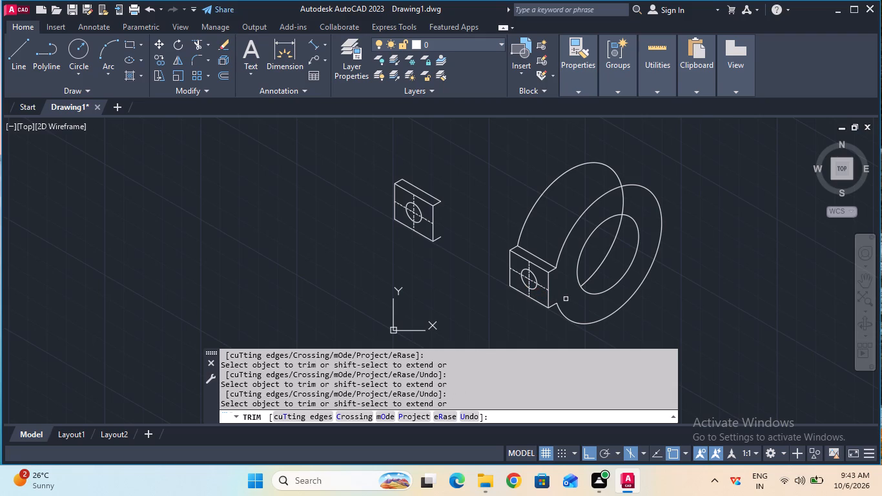
left_click(595, 269)
left_click(624, 203)
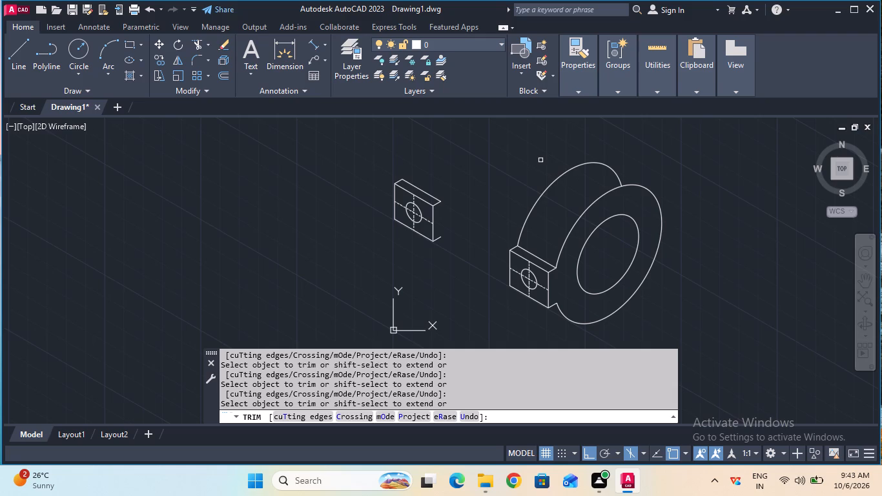
key("Escape")
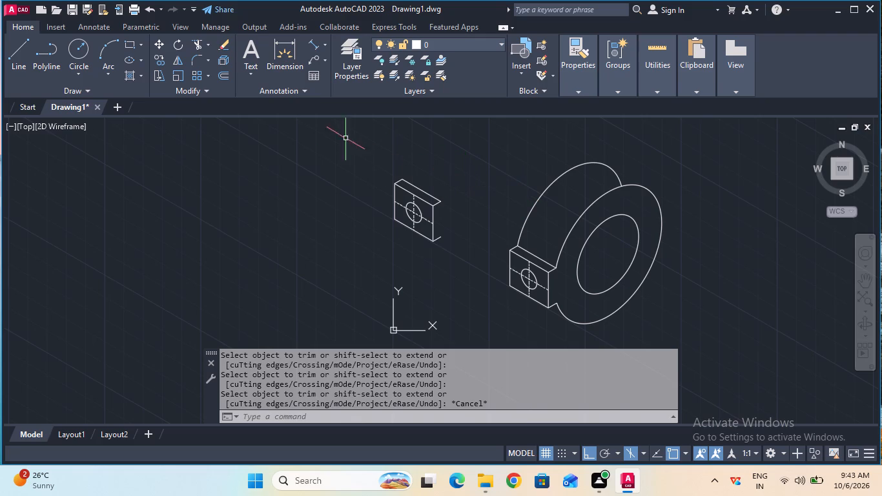
Draw a CENTER-linetype line in the top isoplane from the isocircles' centre to the midpoint of the lower-right flange's front vertical edge.
double_click(311, 47)
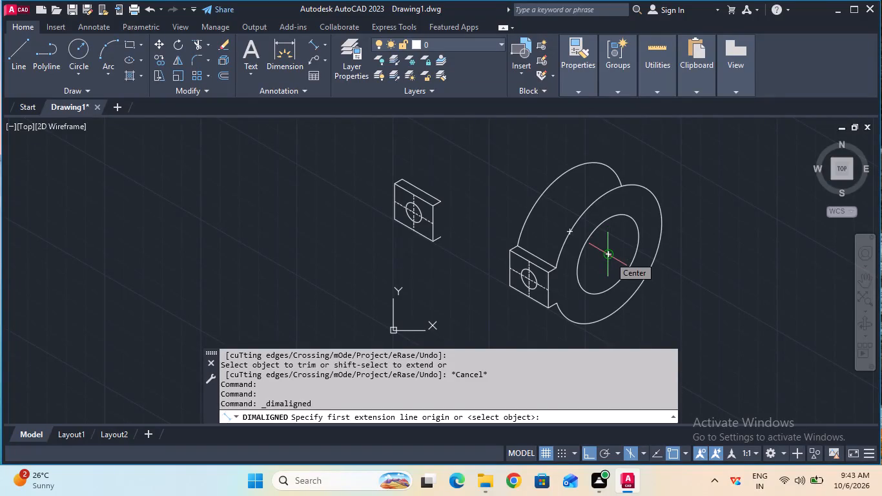
key("Escape")
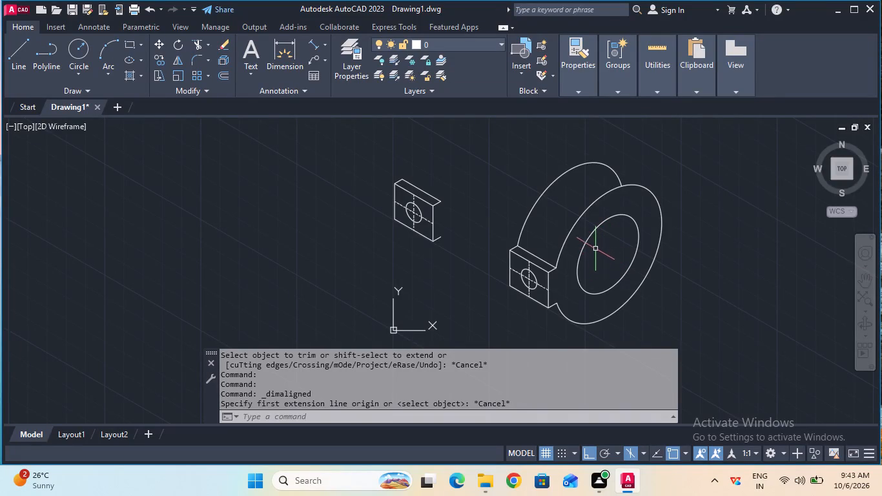
left_click(566, 87)
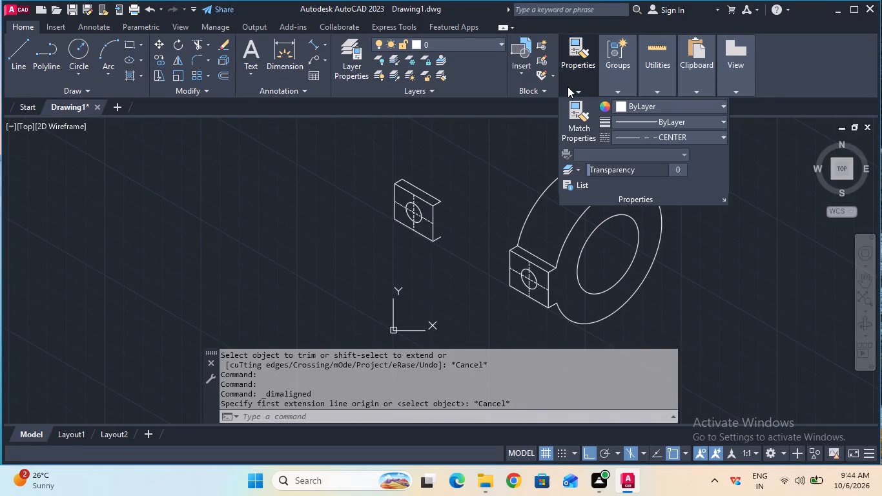
left_click(628, 136)
double_click(628, 136)
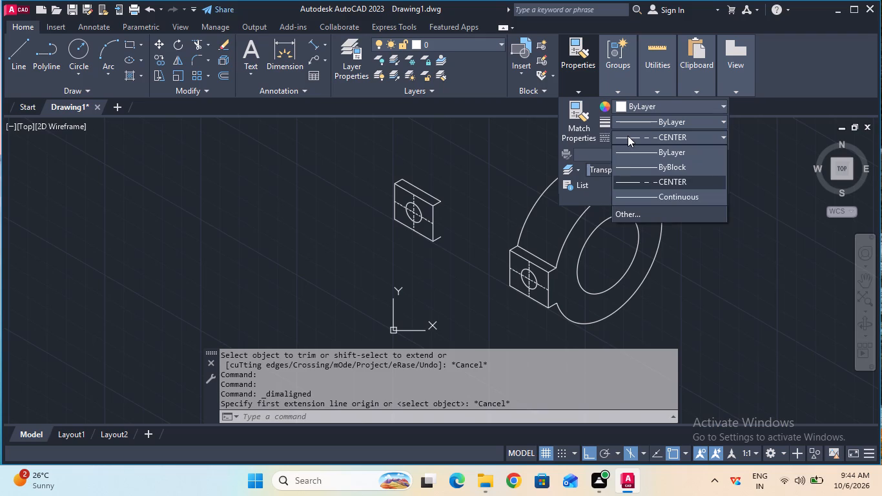
left_click(21, 63)
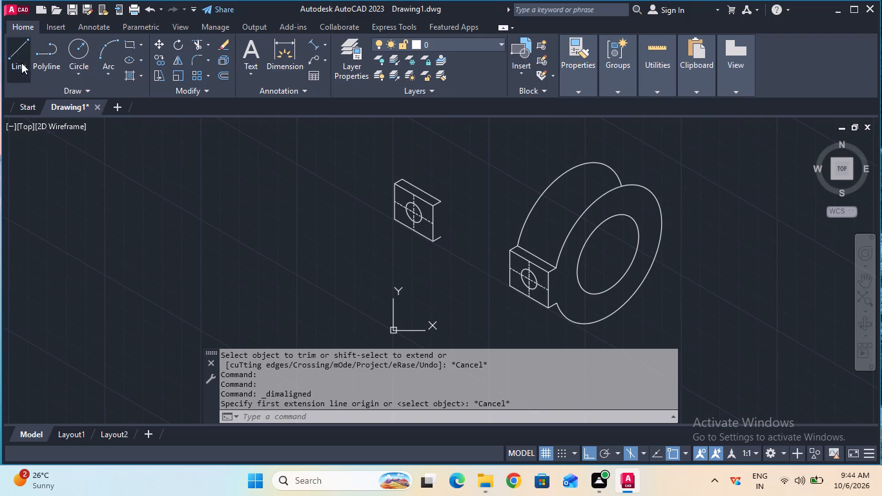
left_click(610, 257)
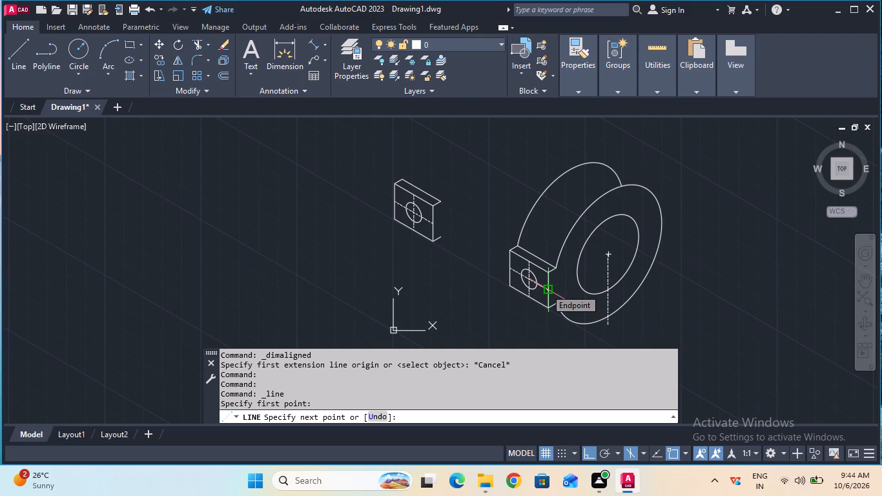
key("F5")
left_click(546, 289)
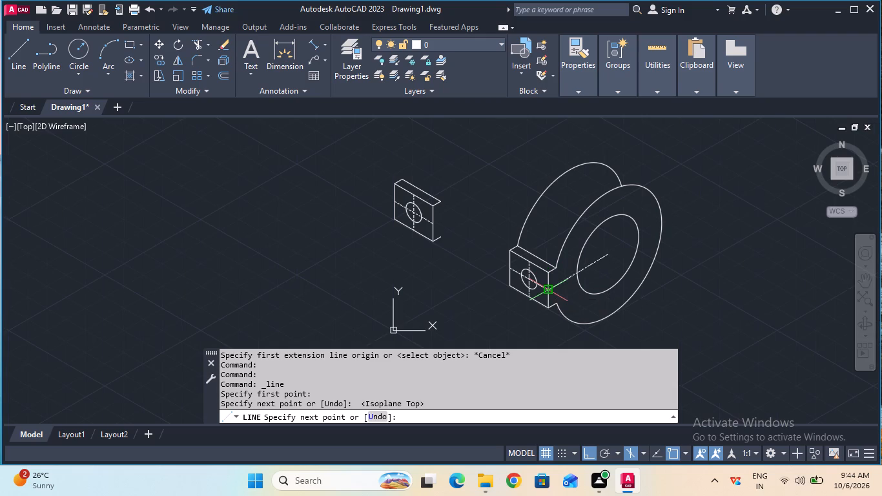
key("Escape")
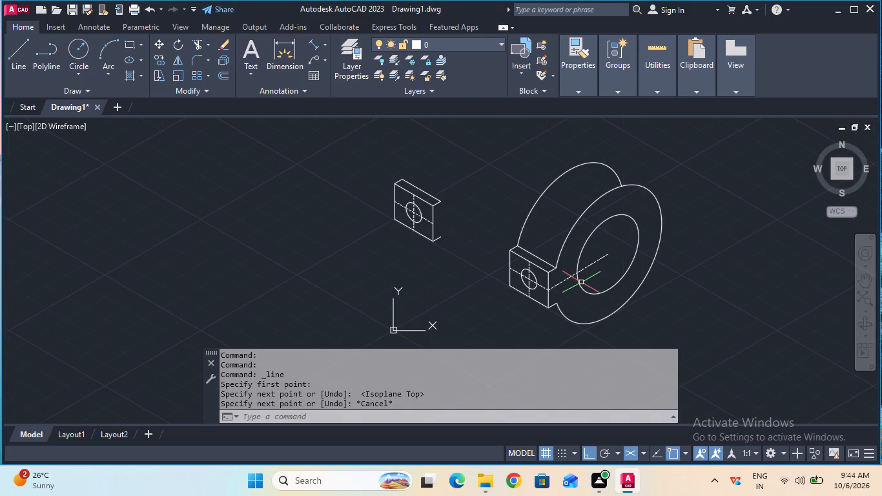
Measure the centreline from the lower-right flange's edge to the isocircles' centre with a temporary aligned dimension.
double_click(316, 46)
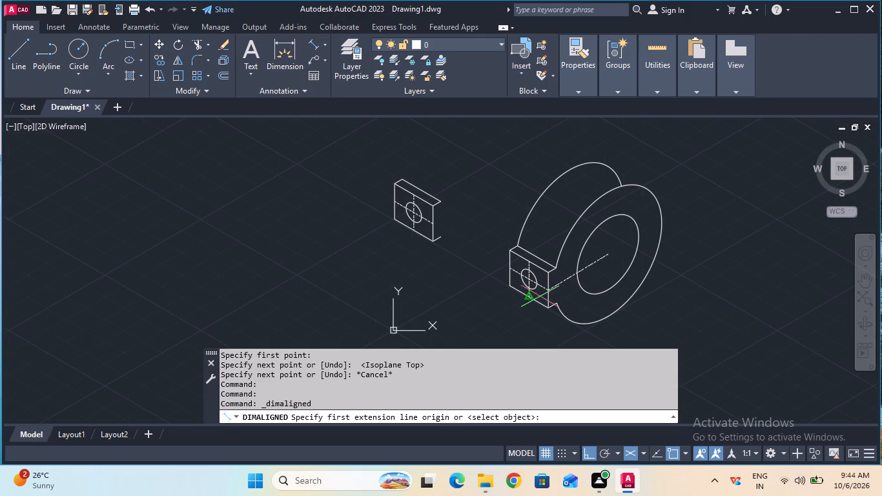
left_click(550, 293)
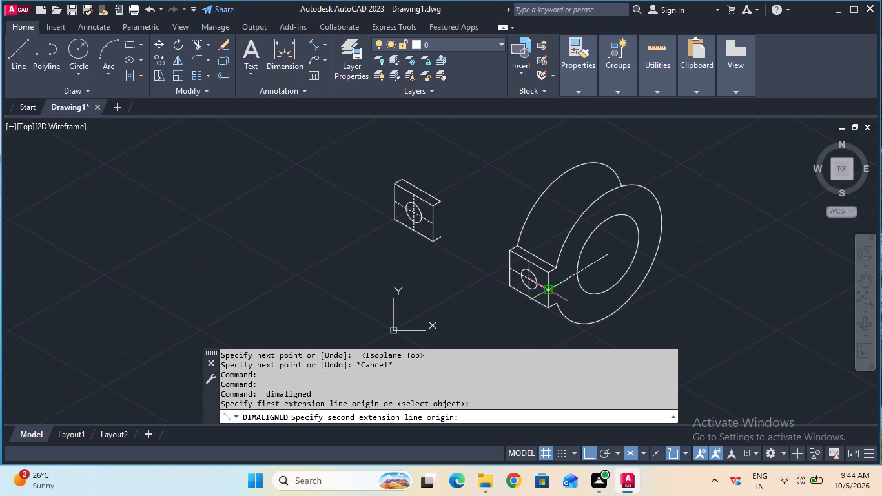
left_click(609, 258)
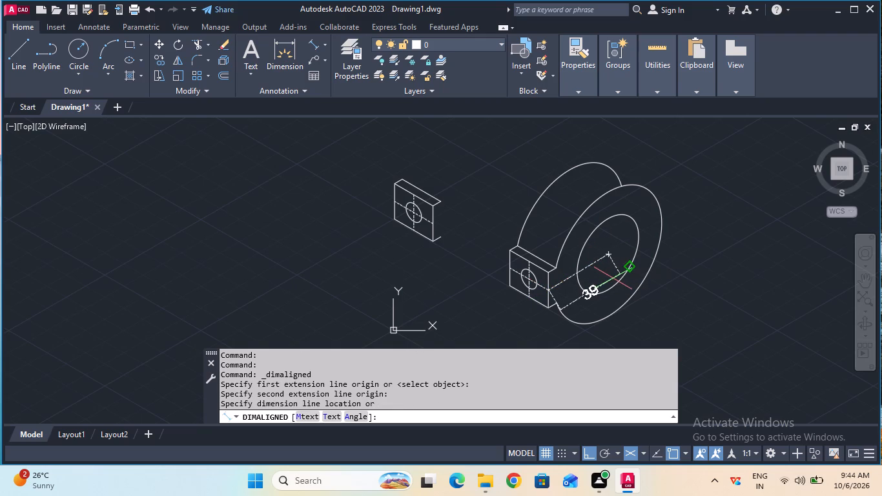
key("Escape")
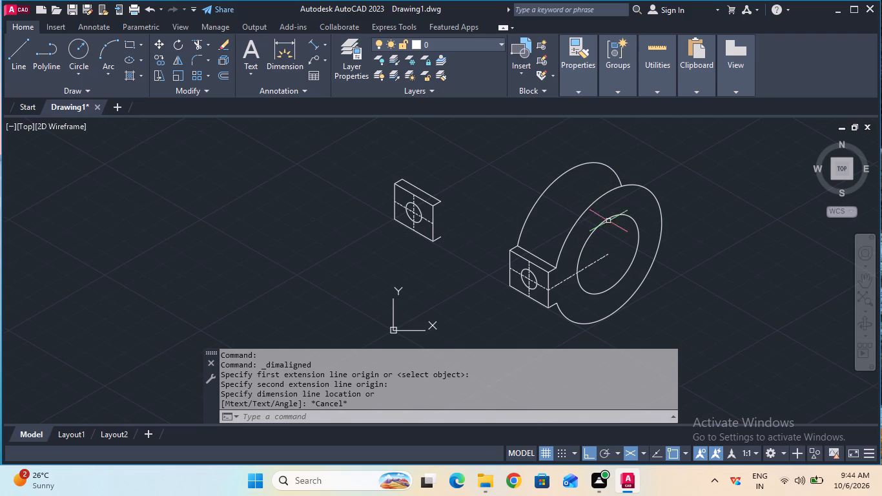
Draw a 35 mm vertical CENTER-linetype line in the right isoplane, upward from the isocircles' centre.
key("F5")
left_click(23, 59)
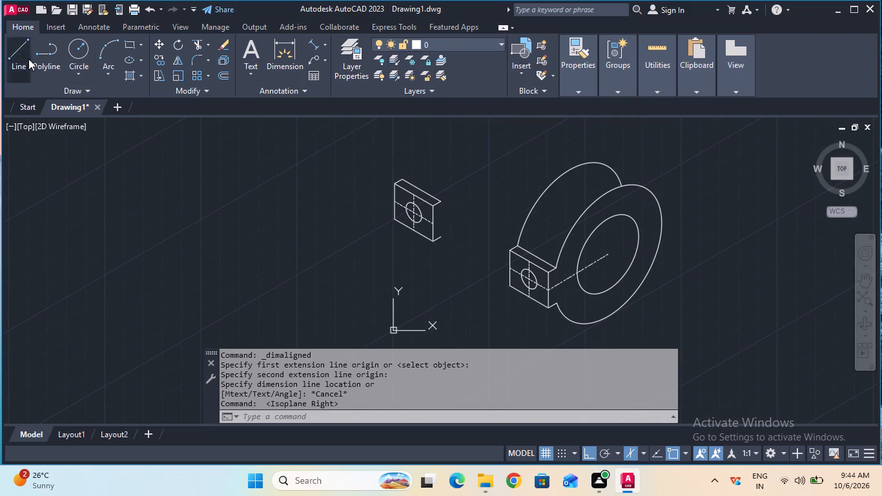
left_click(608, 256)
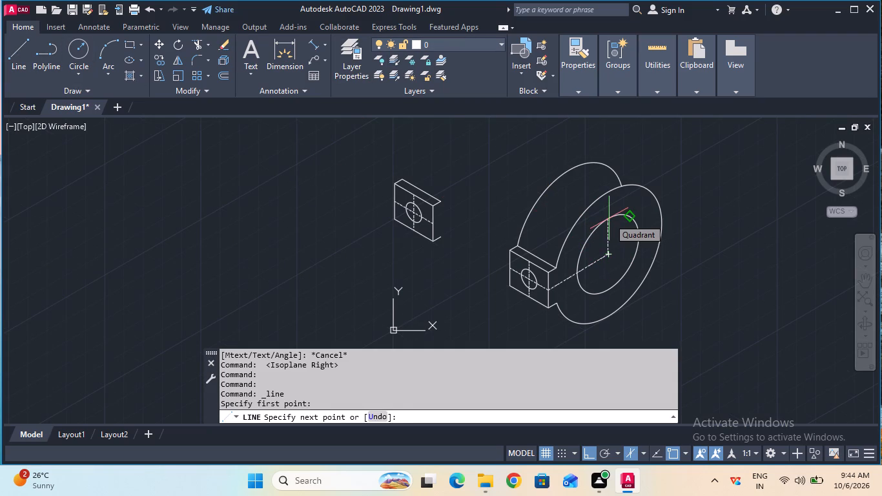
type("35")
key("Return")
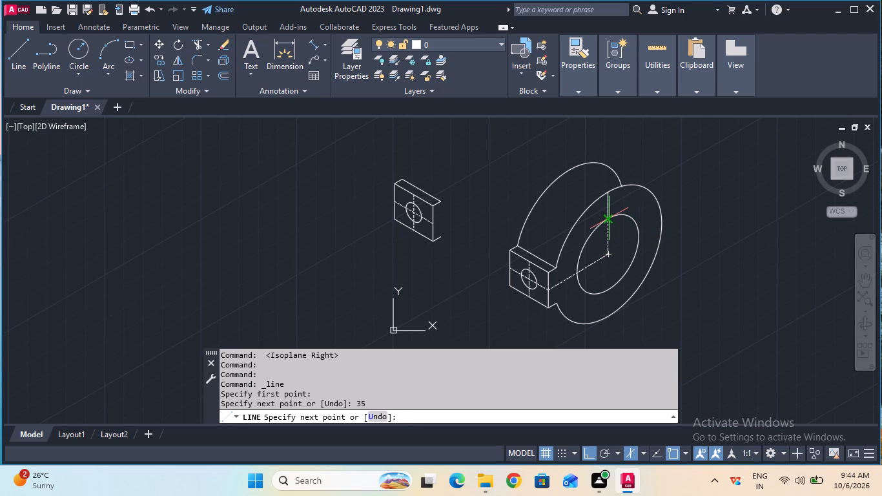
key("Escape")
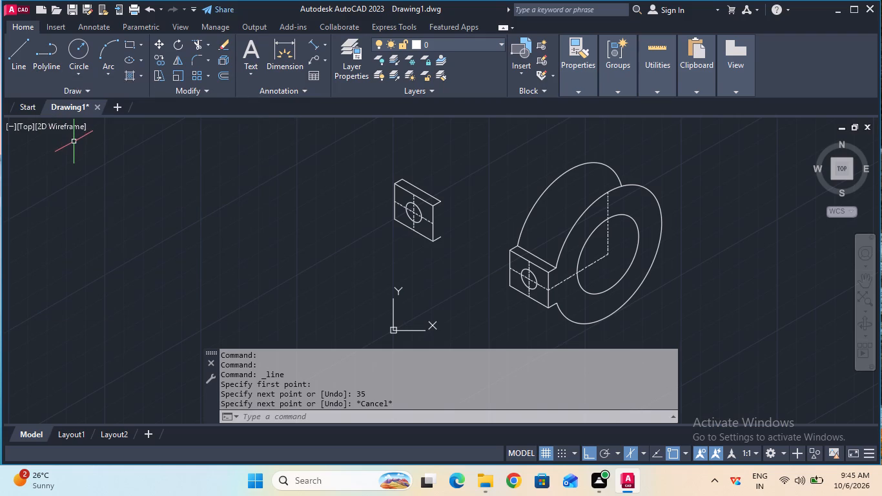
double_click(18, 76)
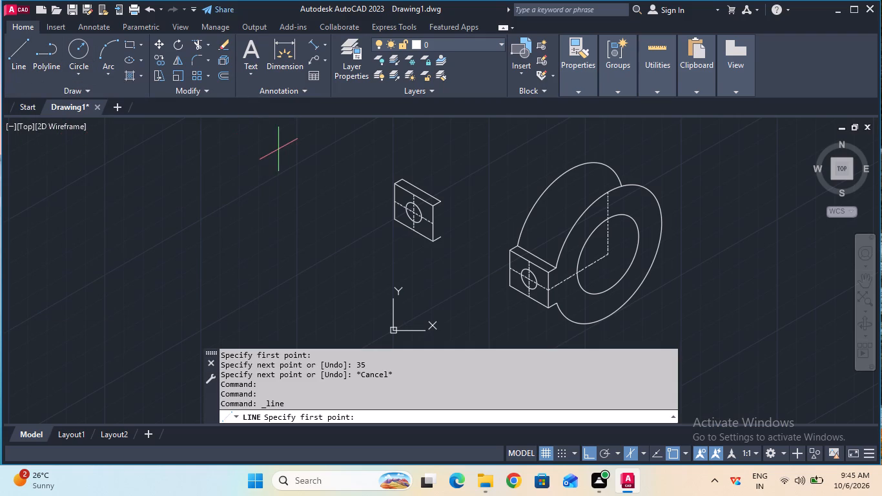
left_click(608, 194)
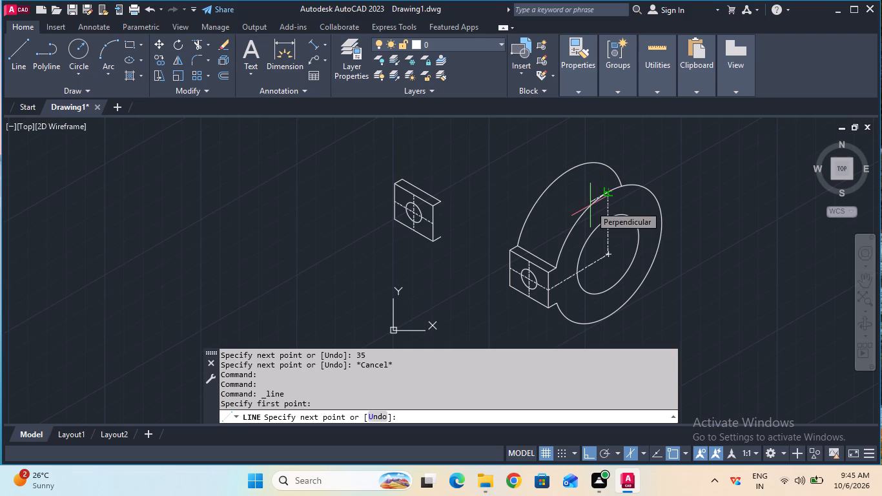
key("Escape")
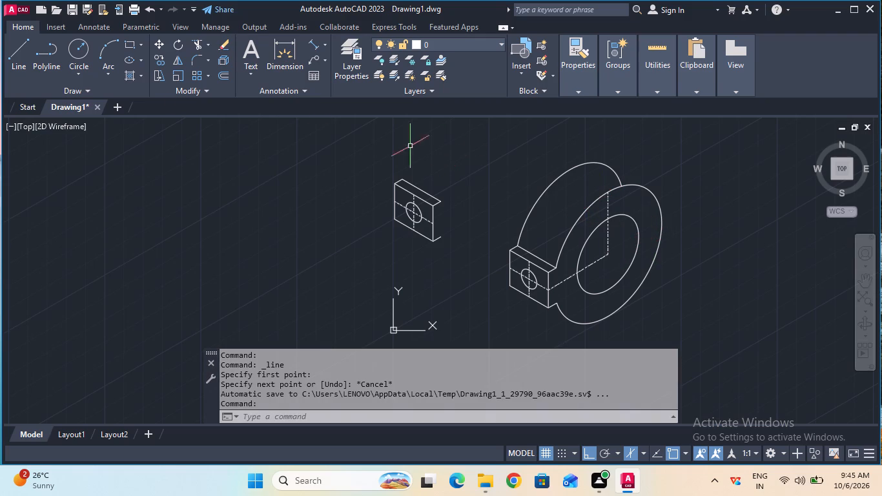
Copy the vertical centreline 12 mm along the right isoplane's sloping axis towards the lower-right flange.
left_click(164, 63)
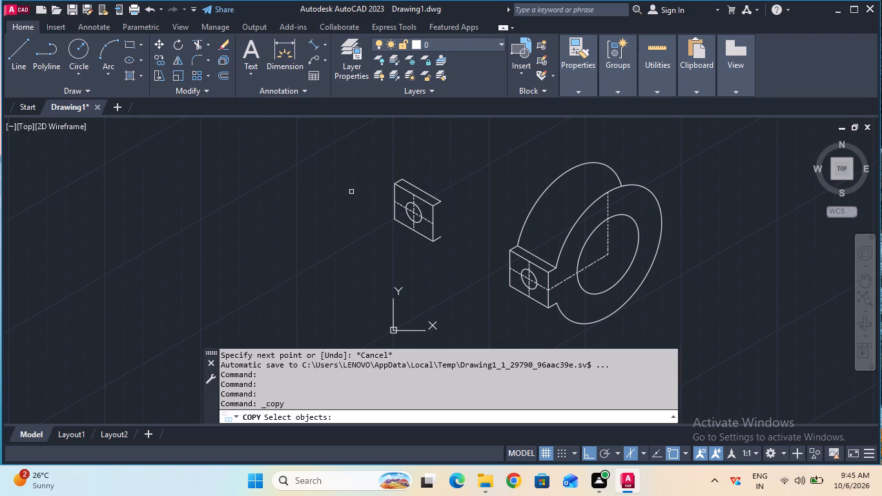
left_click(609, 241)
key("Return")
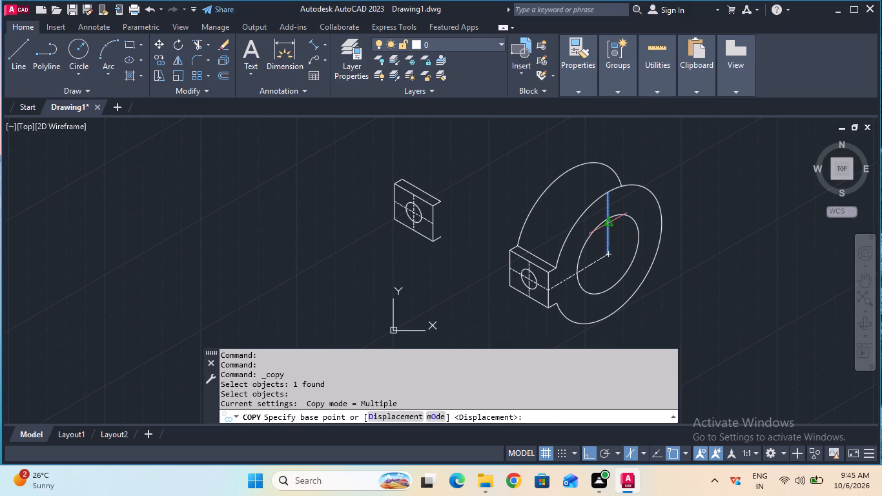
left_click(606, 224)
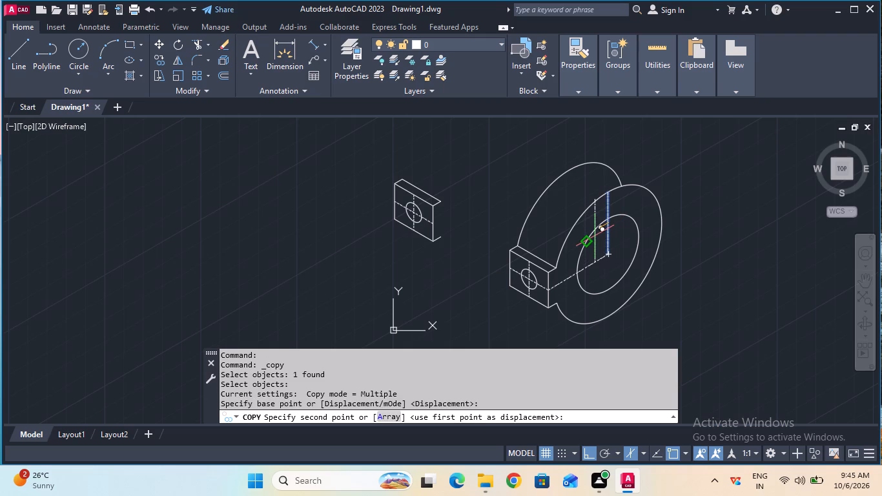
type("12")
key("Return")
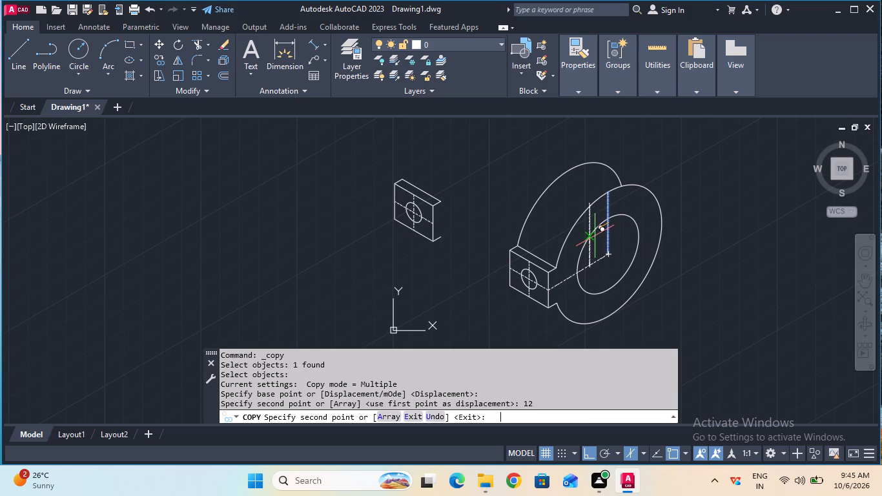
key("Escape")
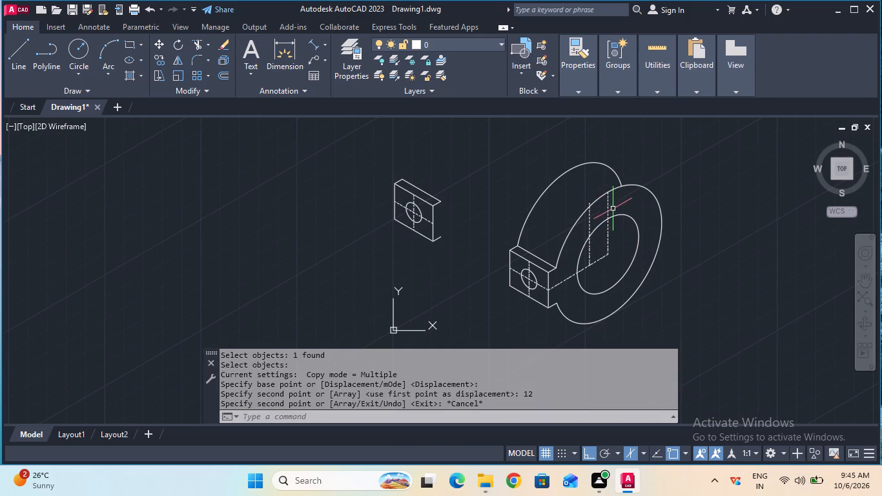
Trim the top end of the copied vertical centreline where it projects beyond the front ring's outer edge.
left_click(200, 46)
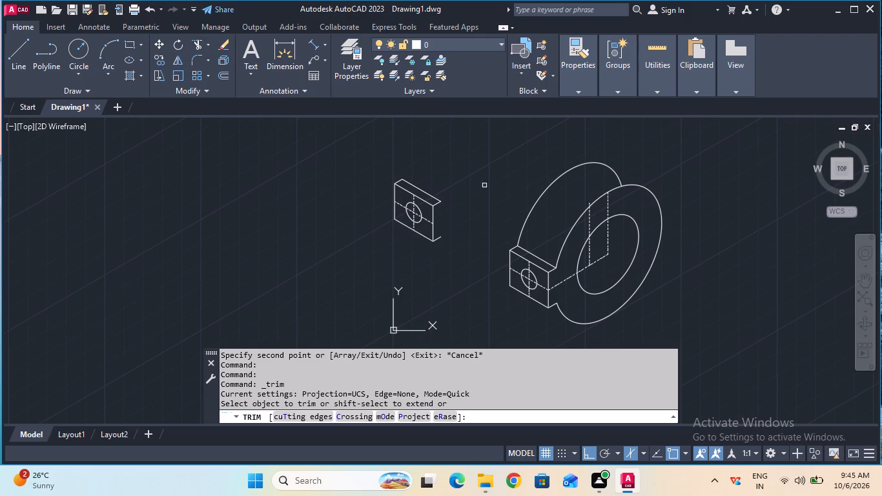
left_click(589, 204)
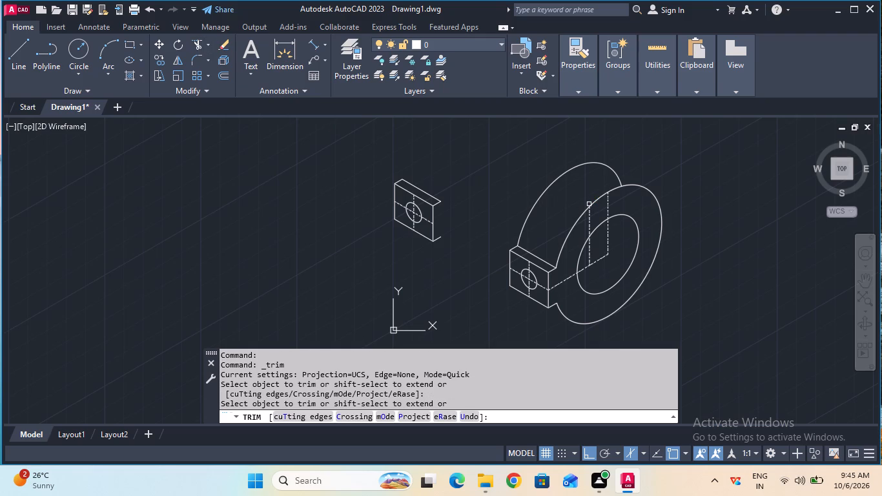
key("Escape")
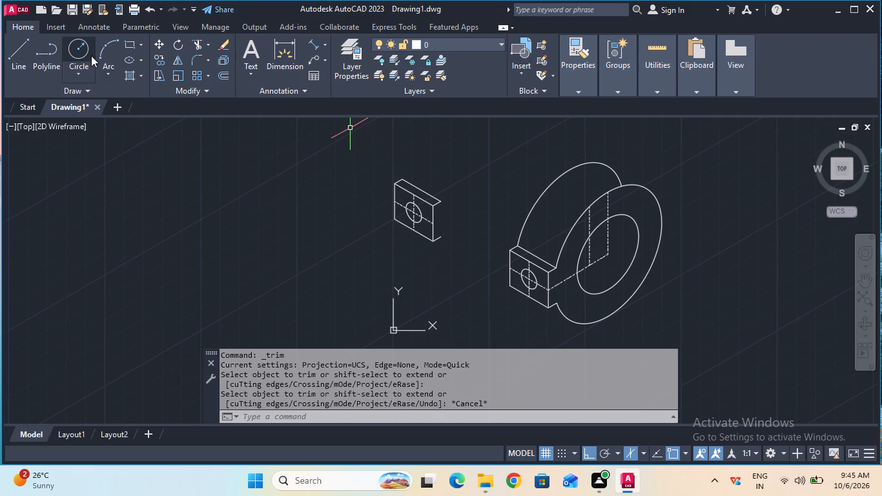
Draw a 25 mm line in the left isoplane from the copied centreline's top end back to the rear arc.
left_click(20, 53)
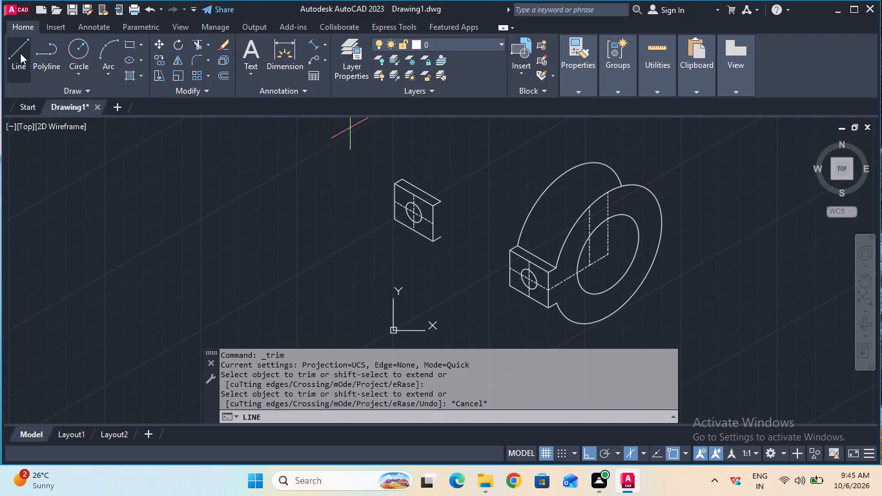
left_click(587, 206)
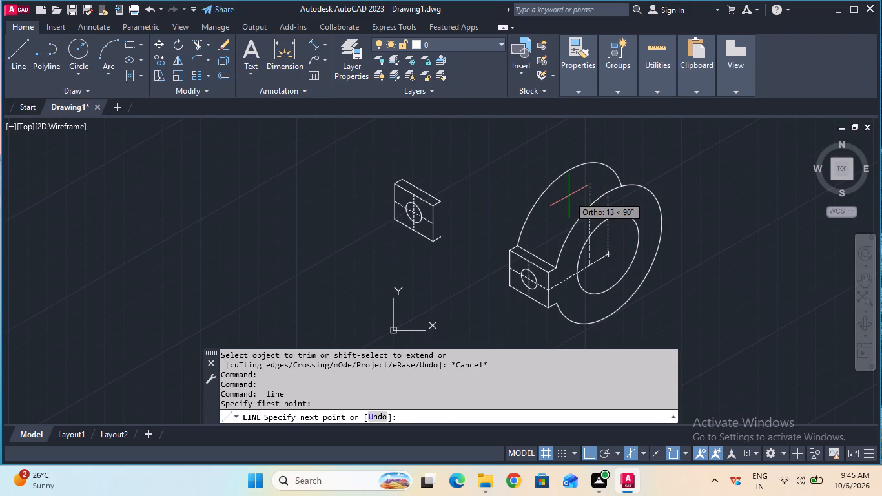
key("F5")
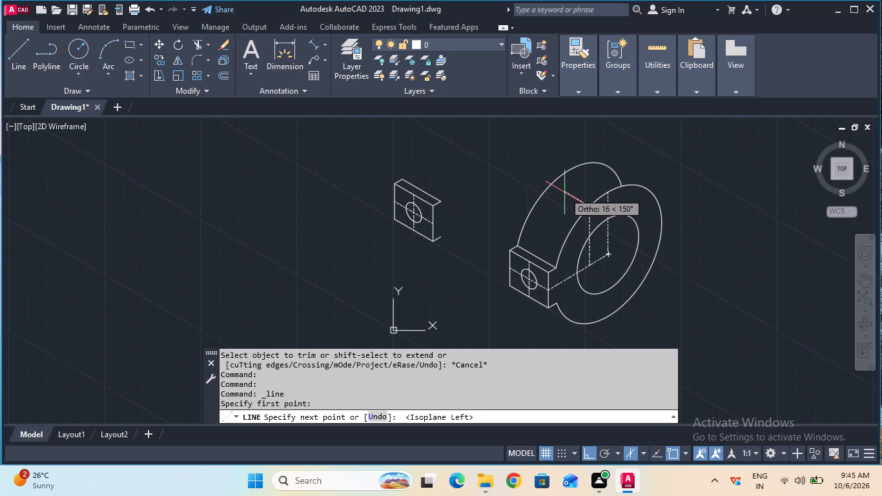
type("25")
key("Return")
key("Escape")
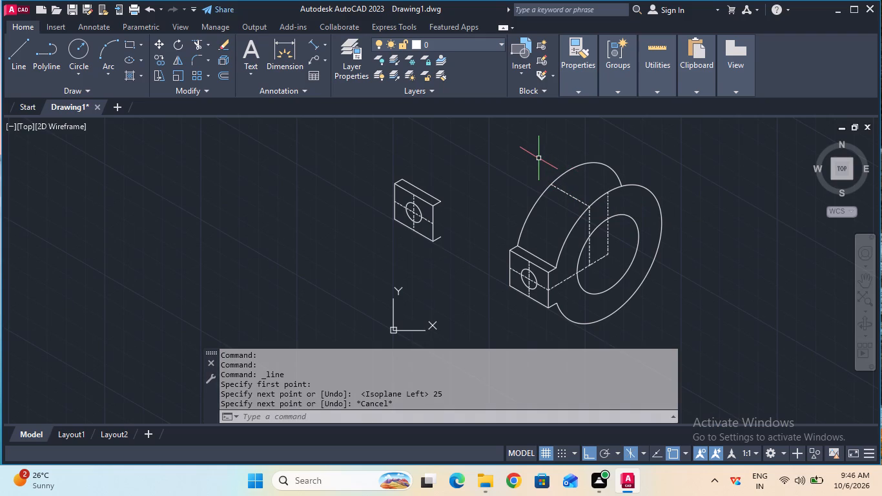
Set the current linetype to ByBlock and draw a 50 mm line receding along the left isoplane from the 25 mm line's end on the rear arc.
double_click(861, 280)
left_click_drag(699, 242, 702, 243)
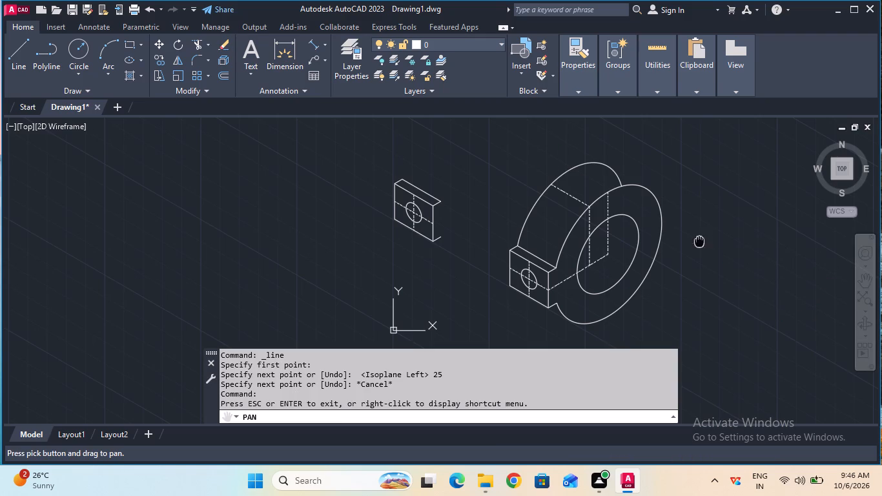
left_click_drag(702, 243, 770, 287)
key("Escape")
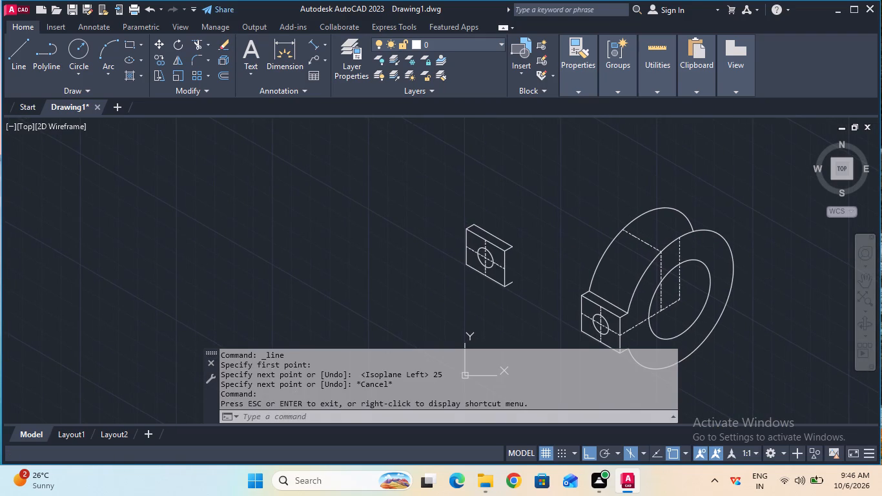
key("Escape")
left_click(585, 95)
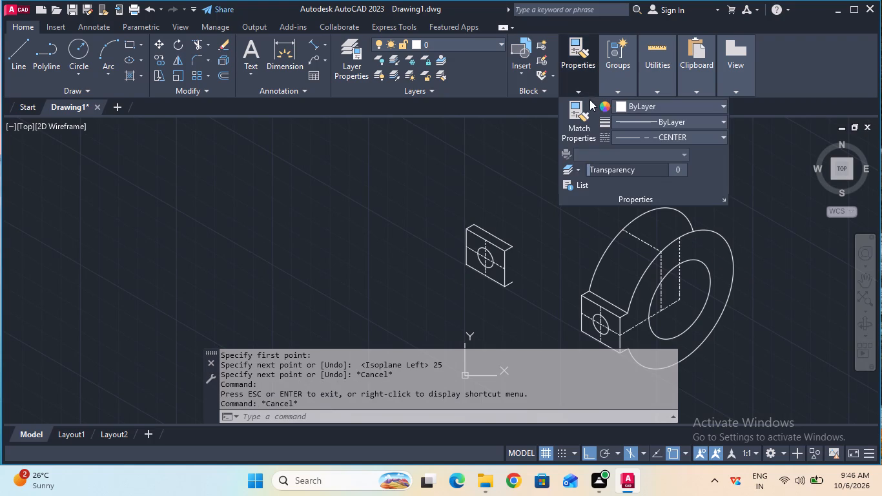
left_click(619, 137)
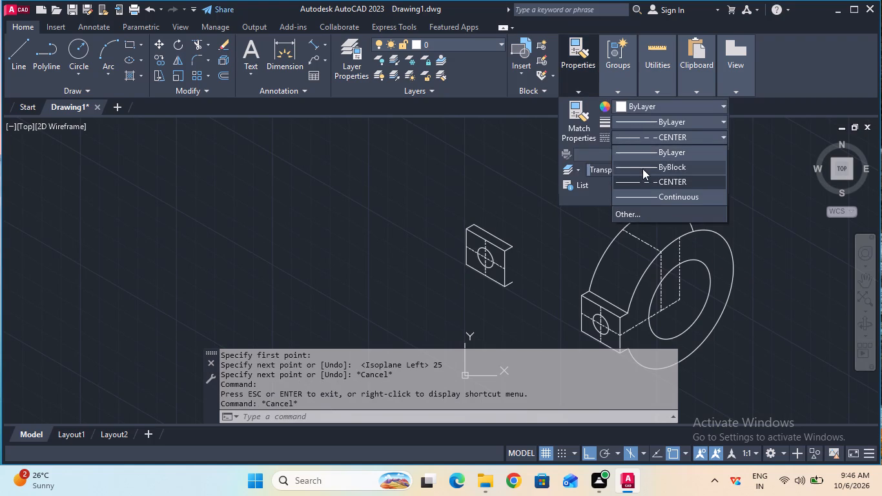
left_click(642, 167)
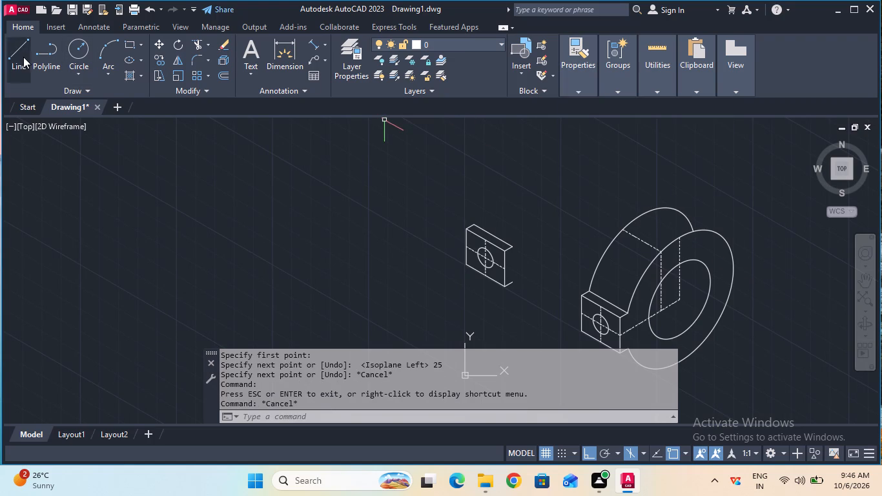
left_click(23, 57)
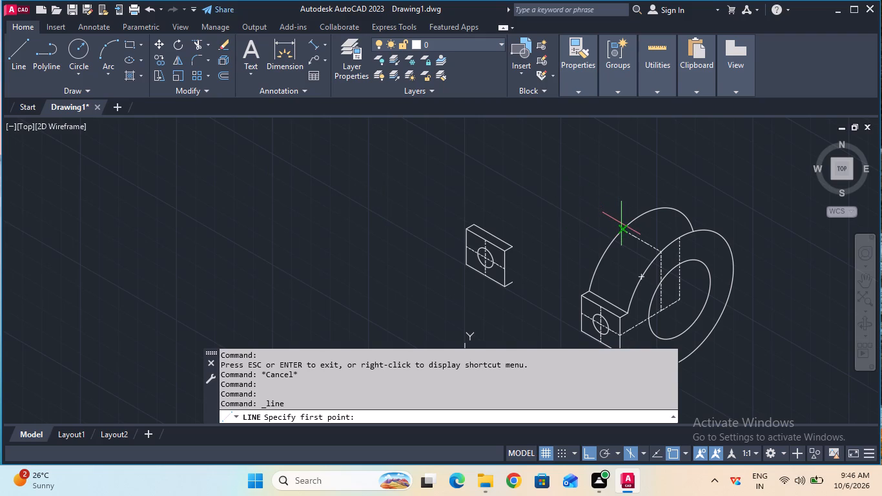
left_click(621, 229)
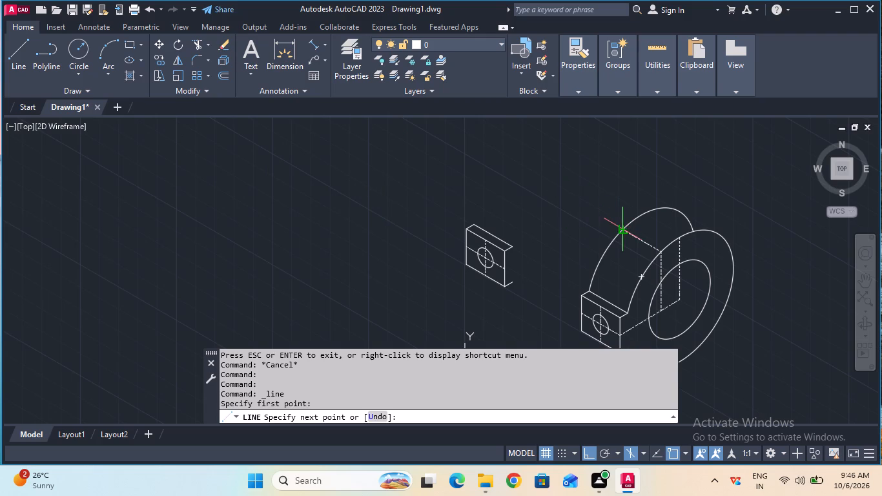
type("50")
key("Return")
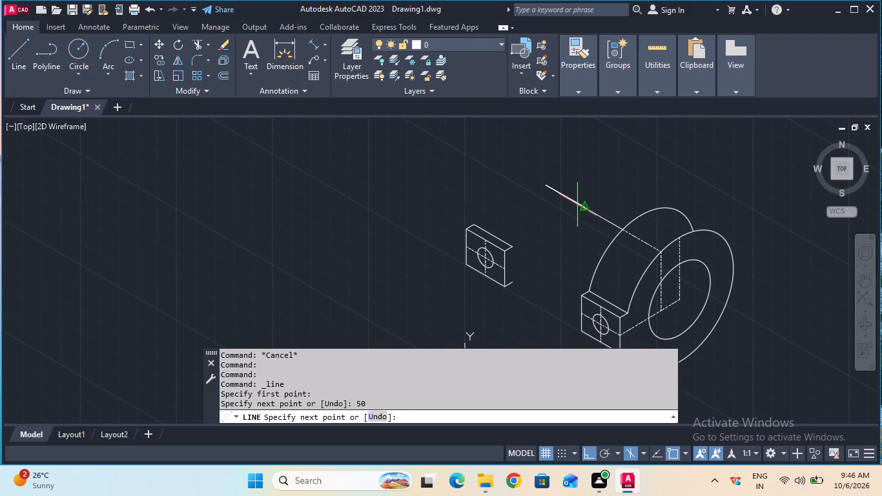
key("Escape")
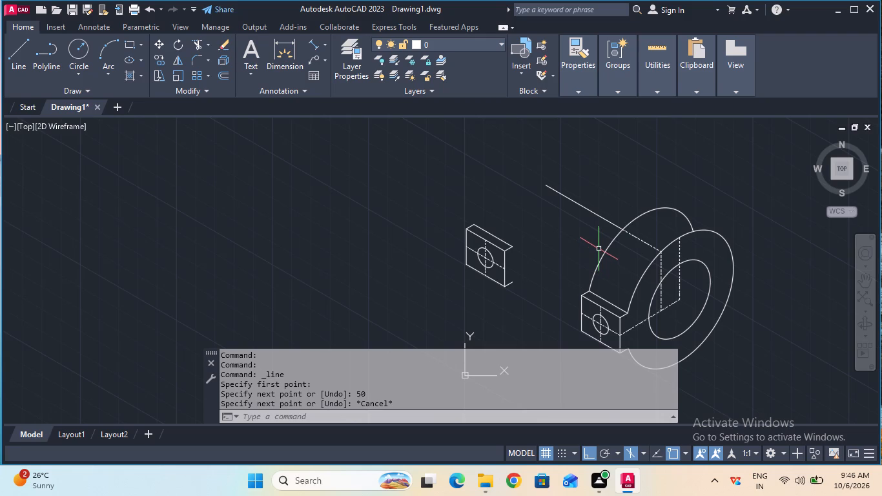
Copy the front body's rear outer arc 50 mm back along the receding line to the upper-left flange.
left_click(602, 256)
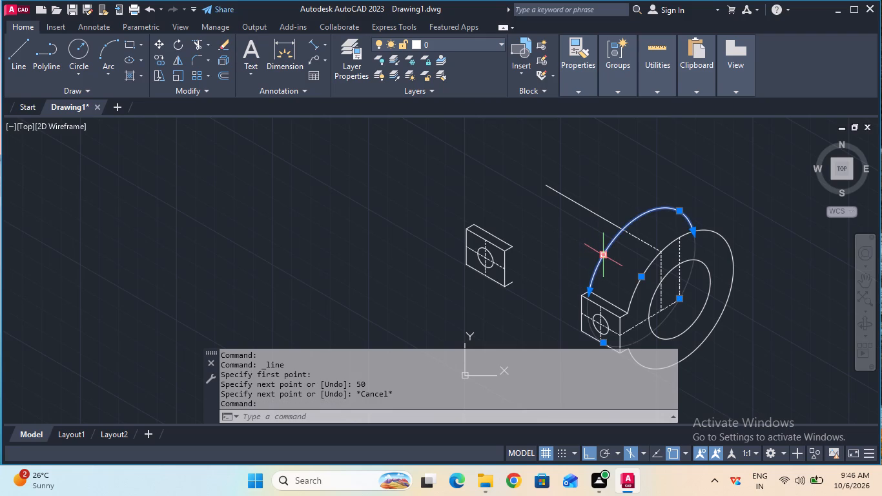
double_click(159, 59)
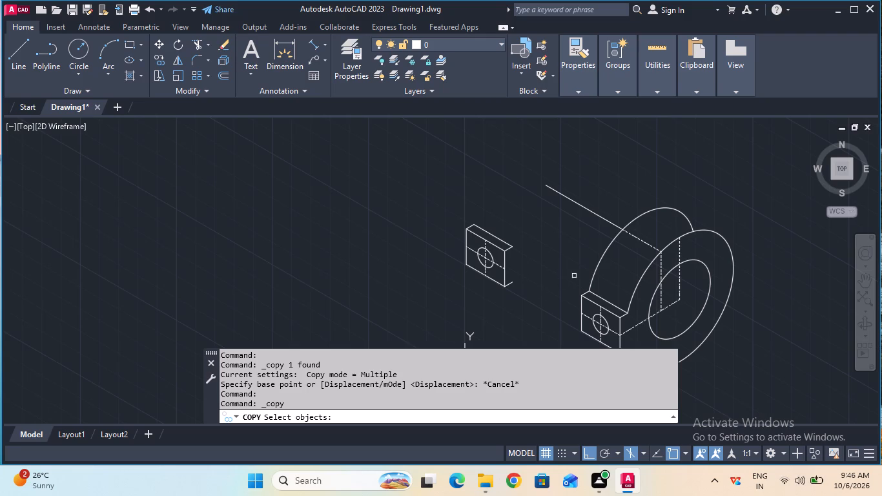
double_click(594, 274)
key("Return")
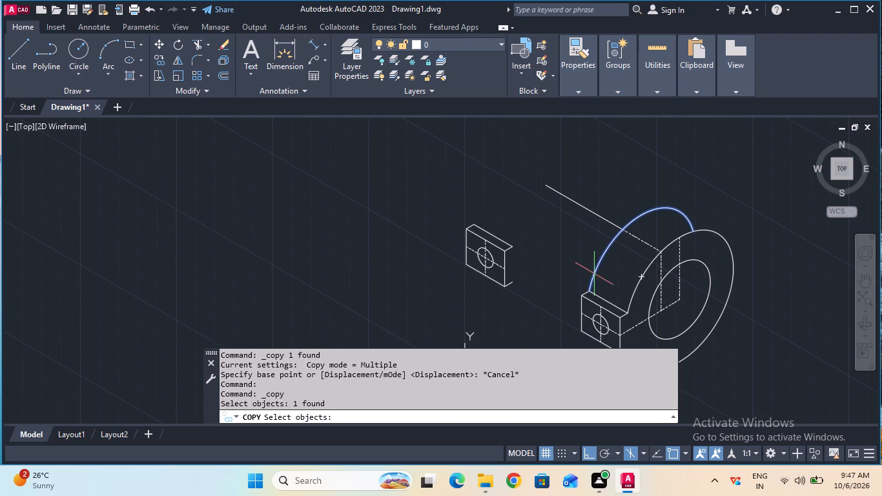
left_click(622, 231)
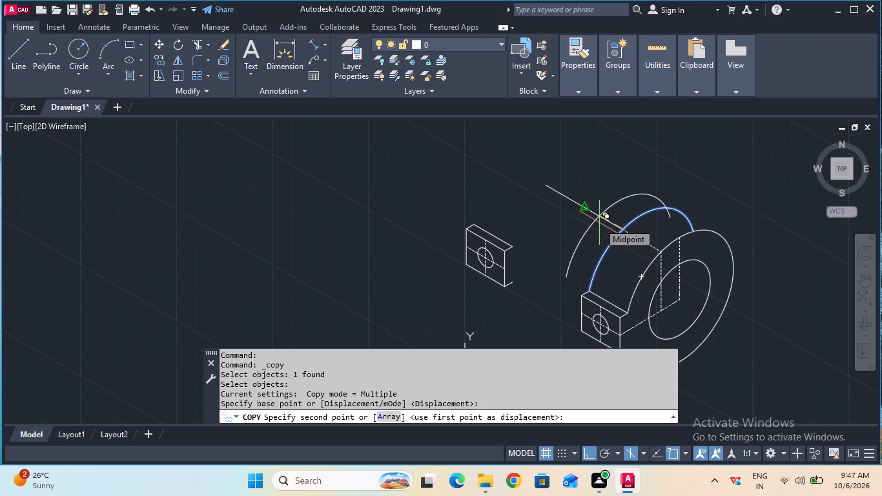
type("50")
key("Return")
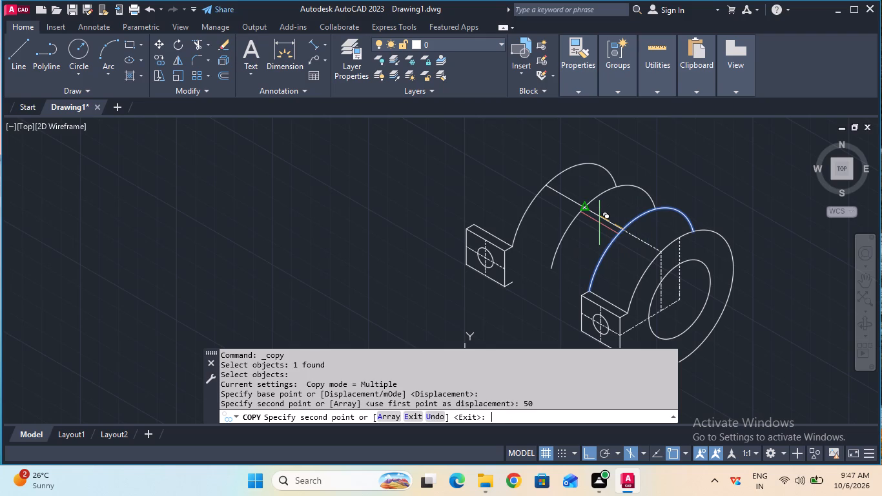
key("Escape")
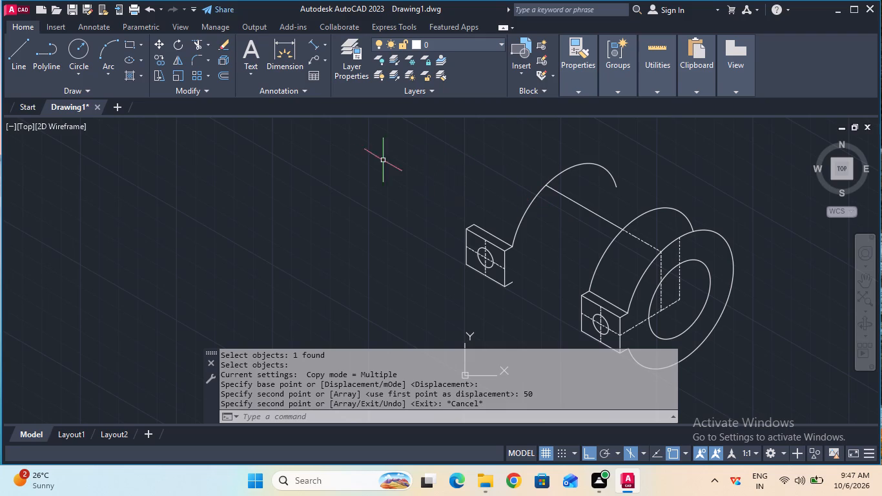
Copy the new arc at the upper-left flange another 25 mm back along the same receding axis.
double_click(156, 63)
left_click(524, 218)
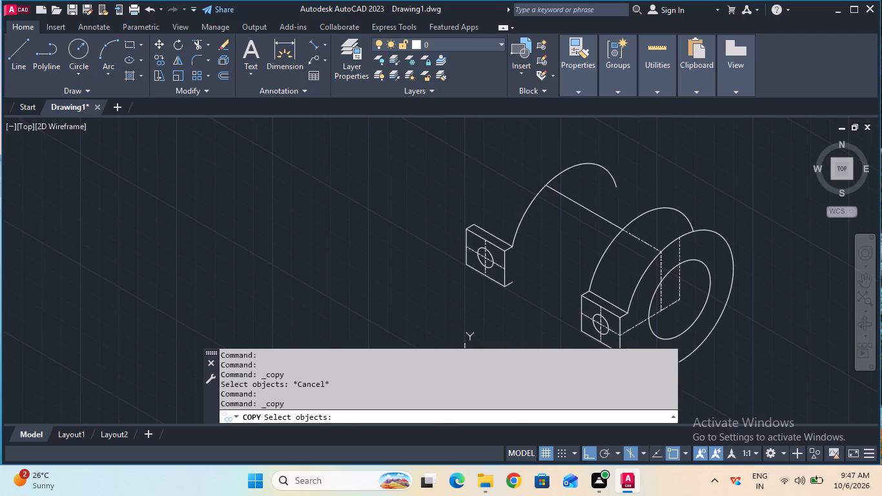
key("Return")
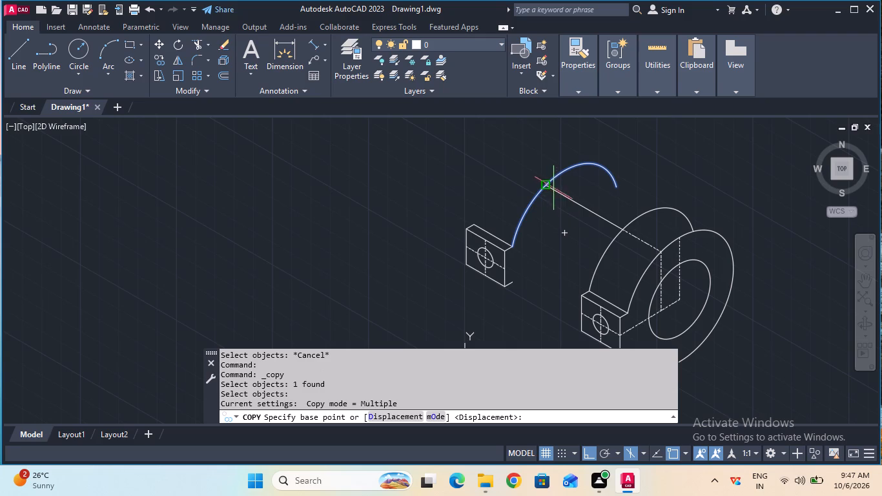
left_click(546, 186)
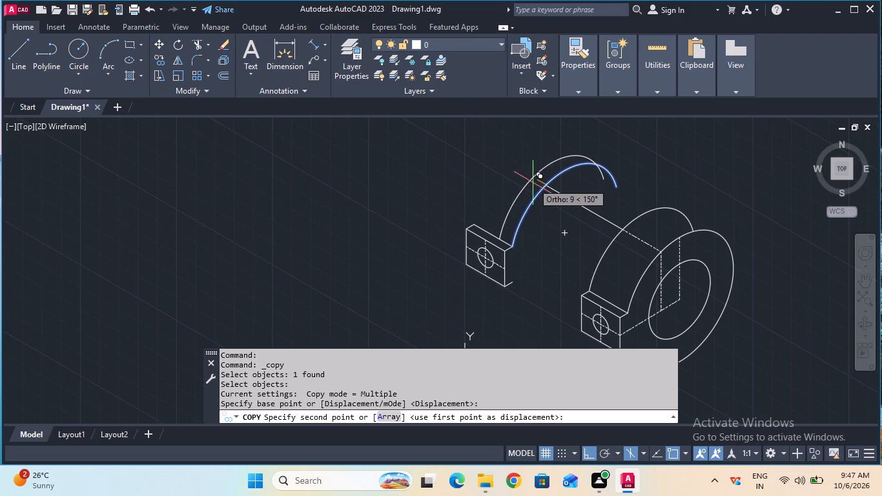
type("25")
key("Return")
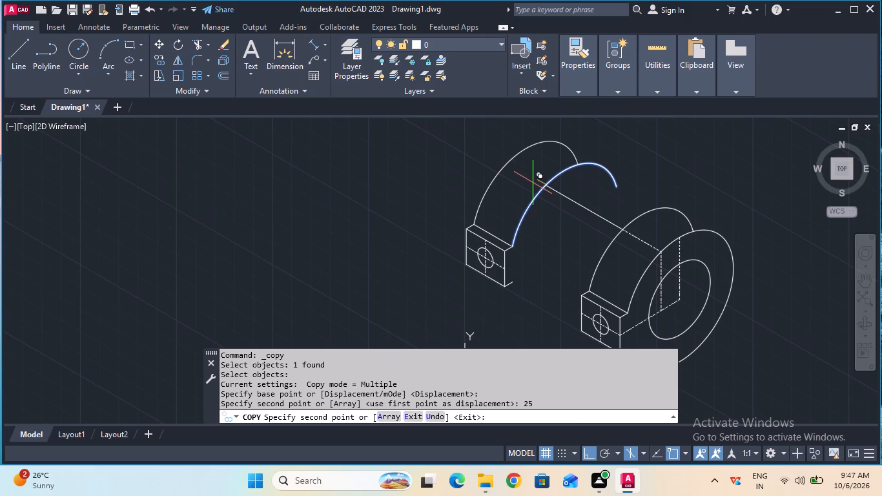
key("Escape")
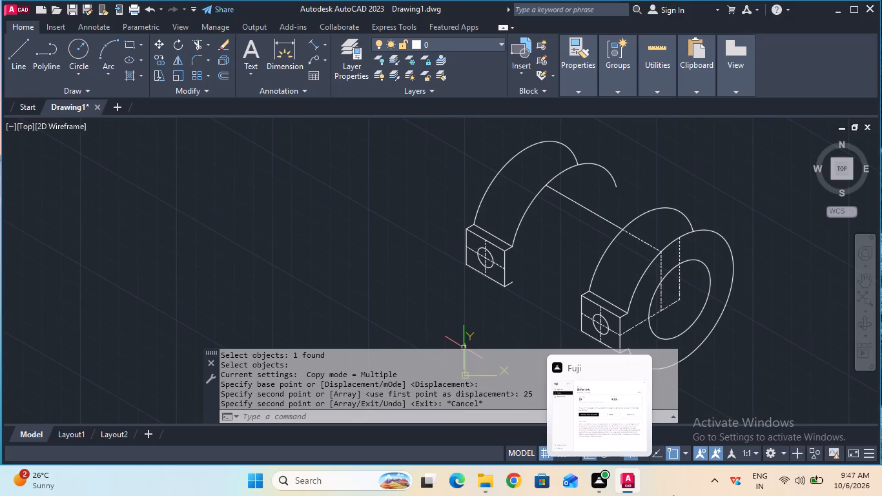
Copy the inner isocircle of the front ring 75 mm back along the receding axis.
double_click(156, 54)
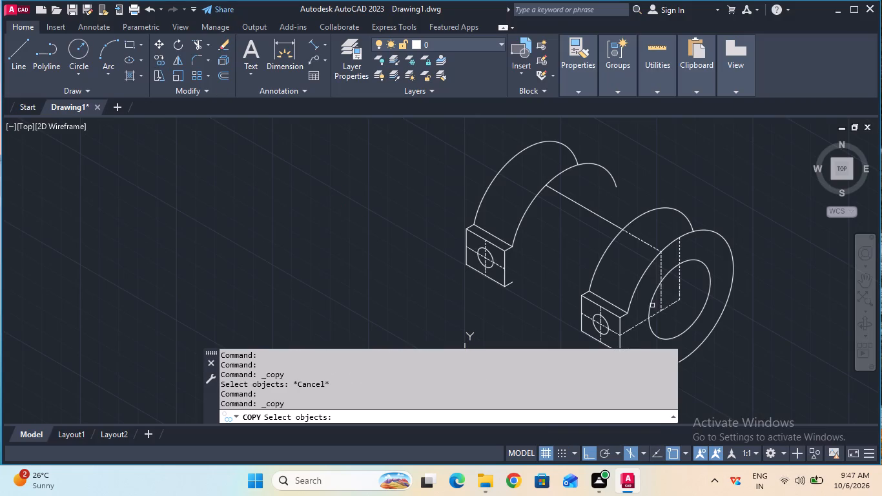
left_click(651, 305)
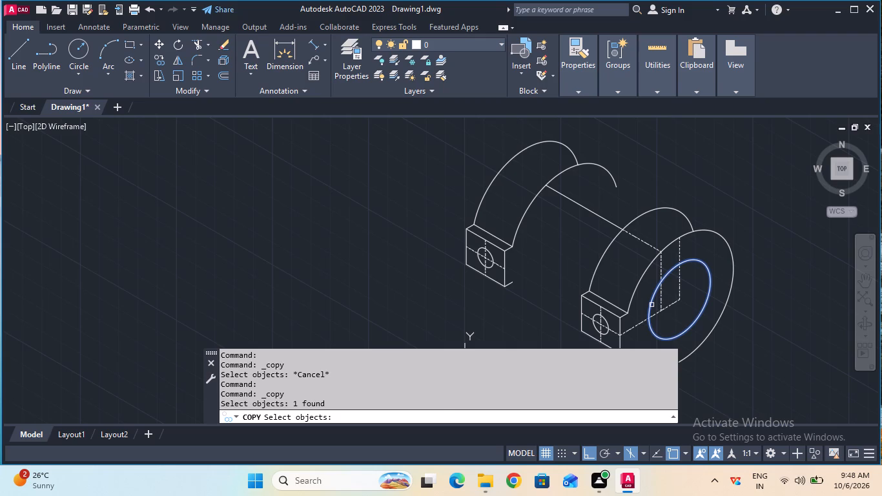
key("Return")
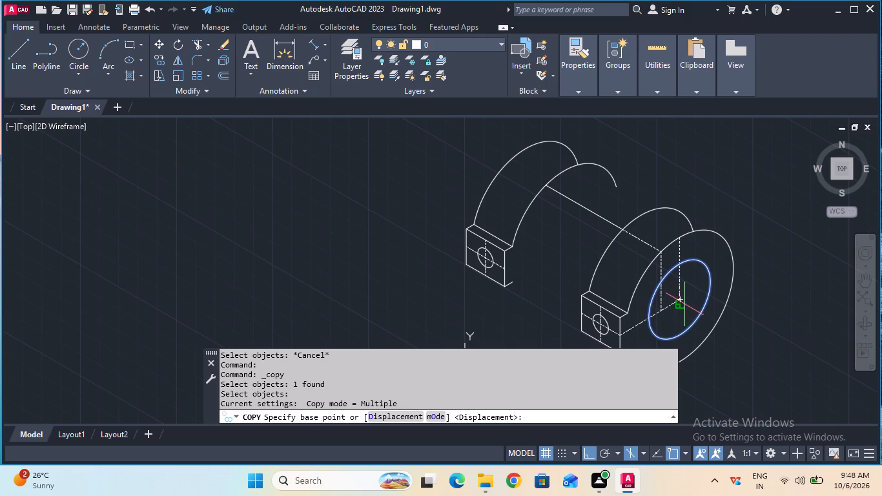
left_click(683, 296)
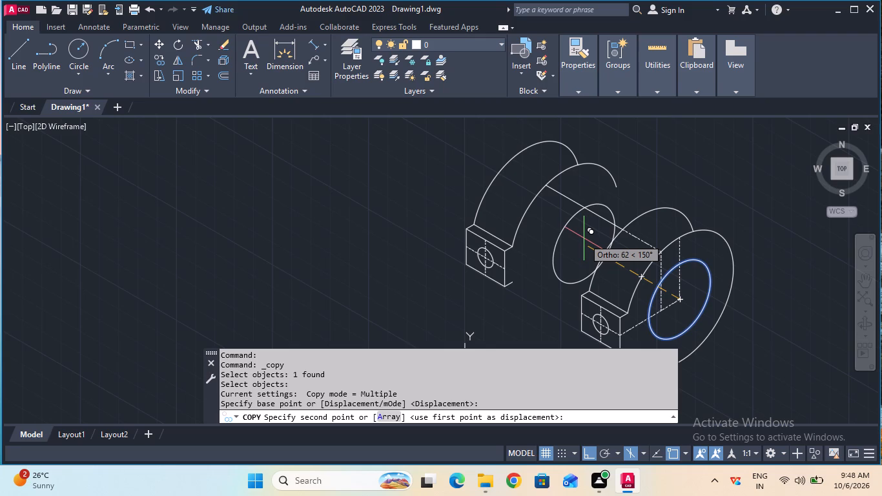
type("75")
key("Return")
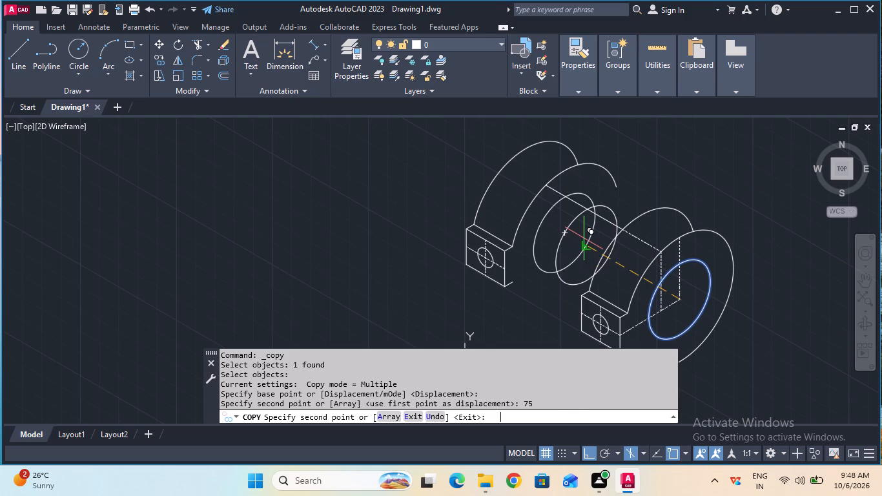
key("Escape")
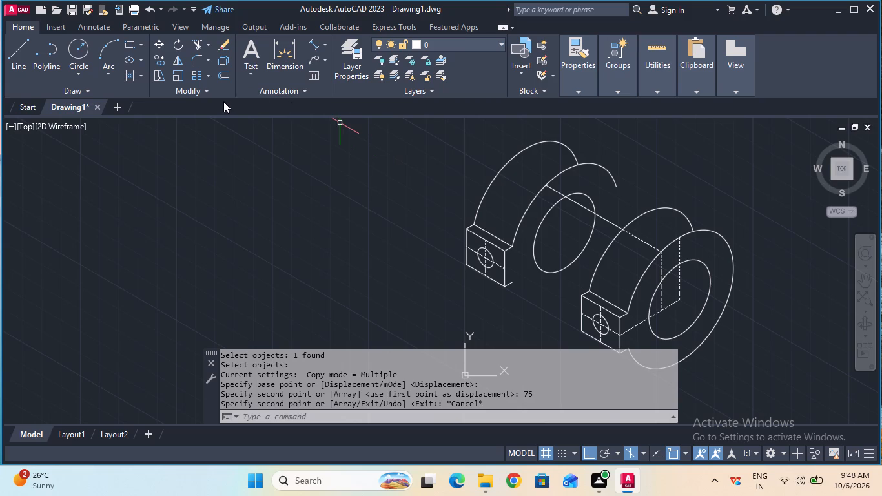
Draw a 5 mm vertical line down from the 50 mm receding line's far end on the copied arc.
left_click(25, 61)
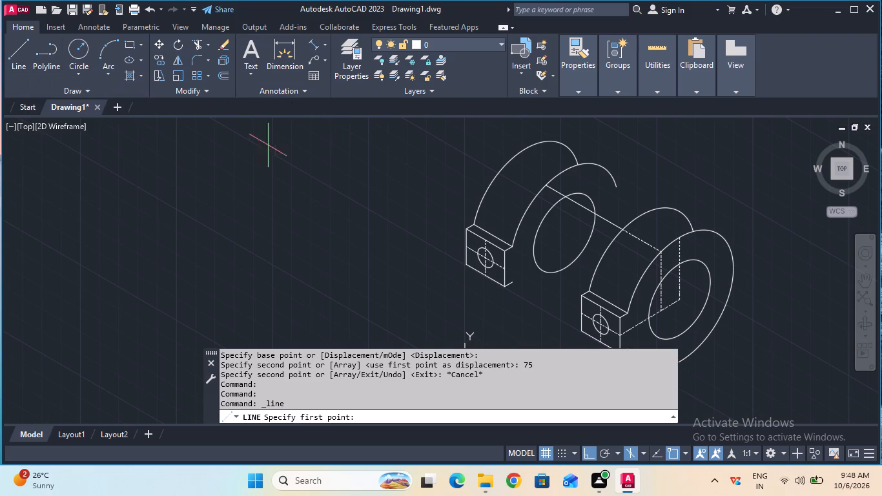
left_click(548, 186)
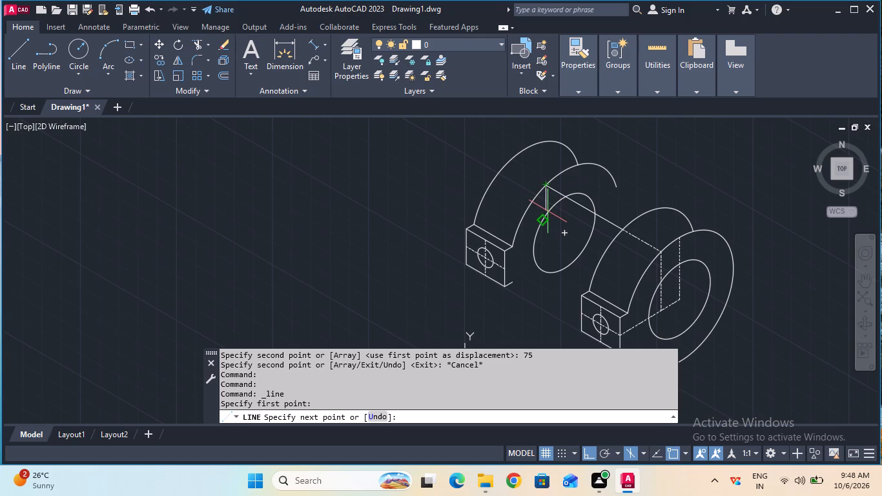
key("5")
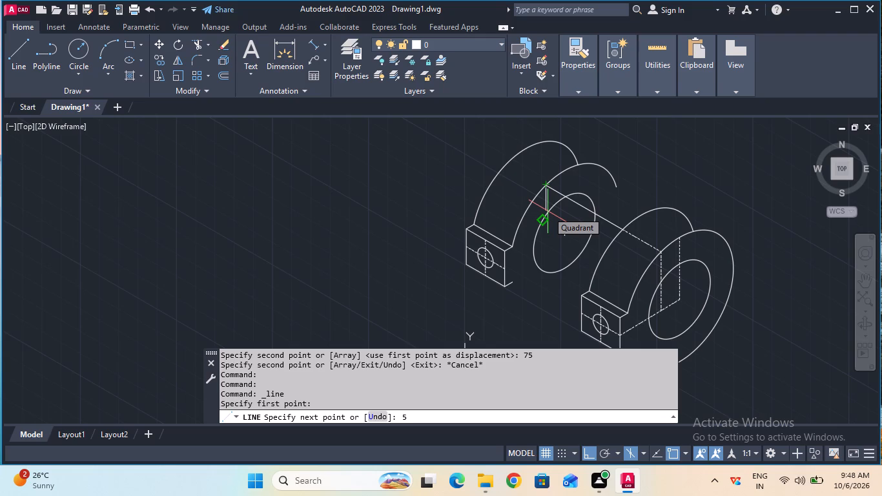
key("Return")
key("Escape")
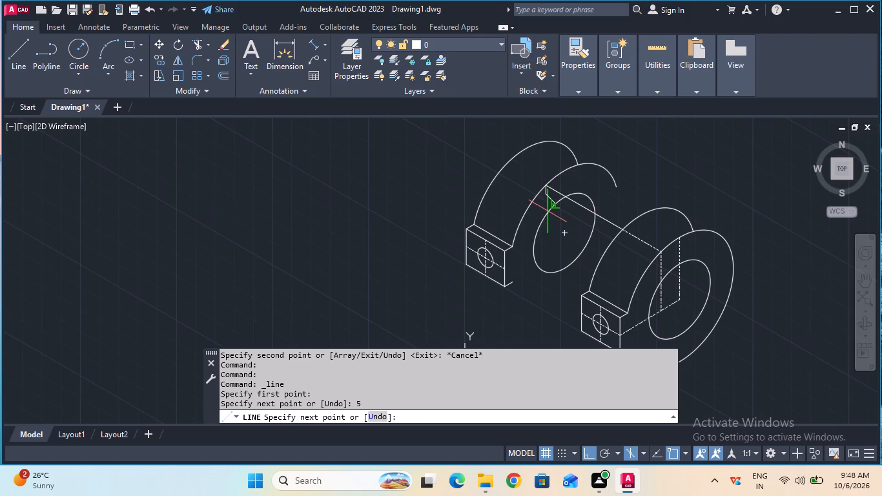
Extend the 5 mm vertical line down to the copied inner isocircle.
left_click(207, 41)
left_click(220, 91)
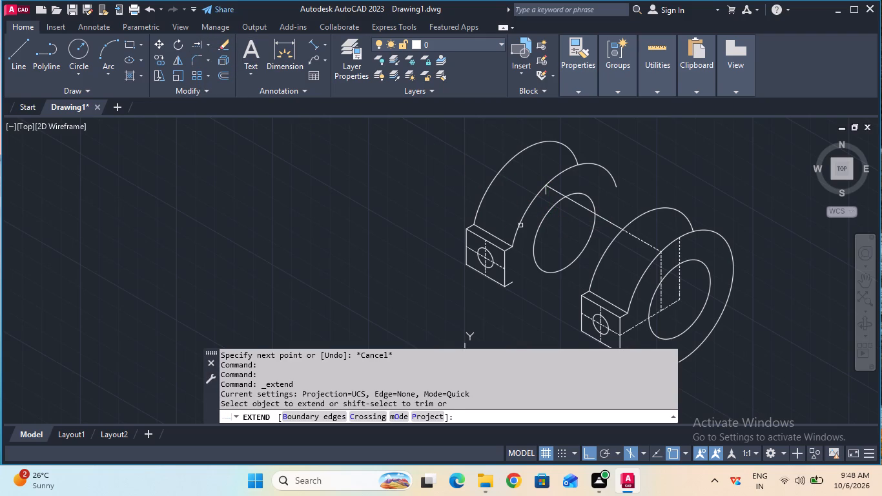
left_click(547, 195)
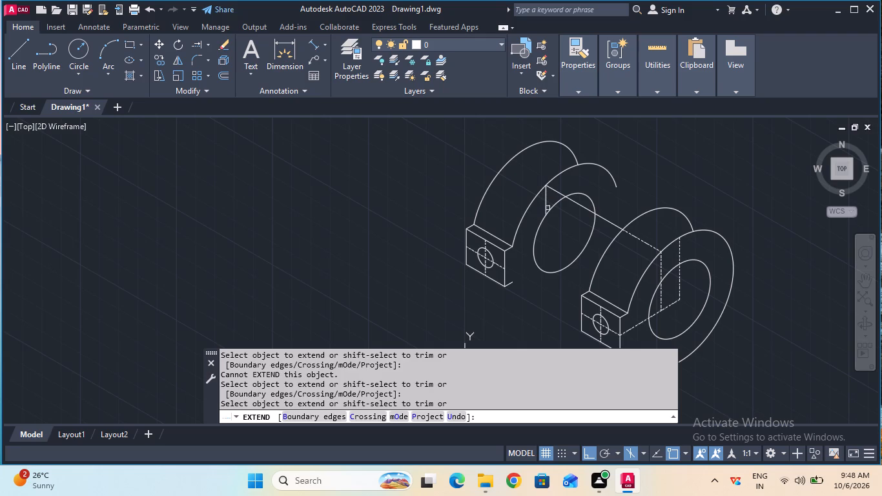
key("Escape")
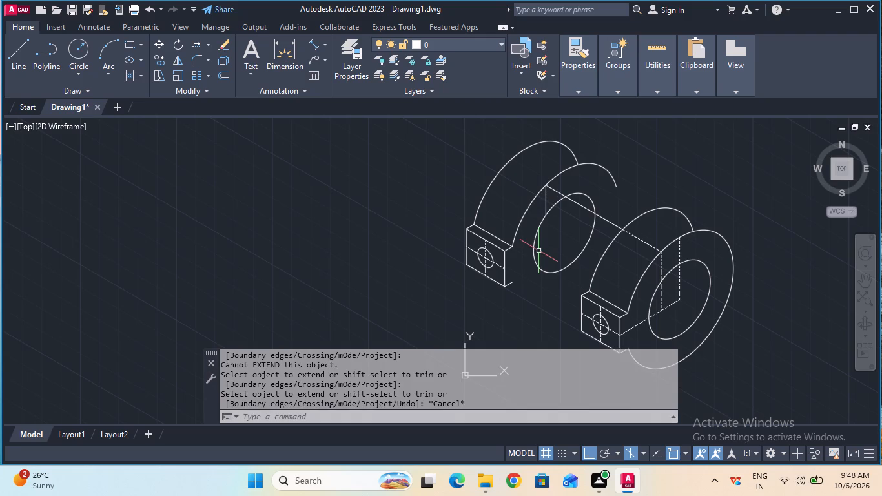
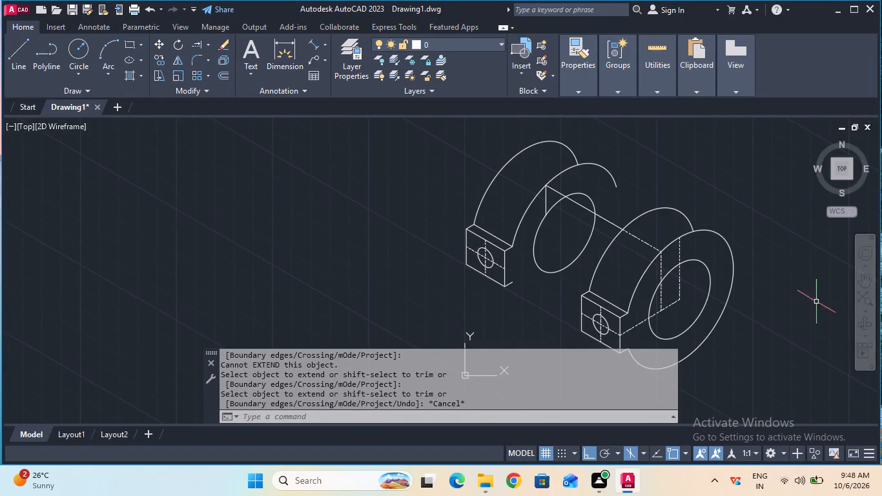
Extend the rear ring's near outer arc at the flange around below its inner isocircle.
double_click(873, 278)
left_click_drag(782, 332, 766, 275)
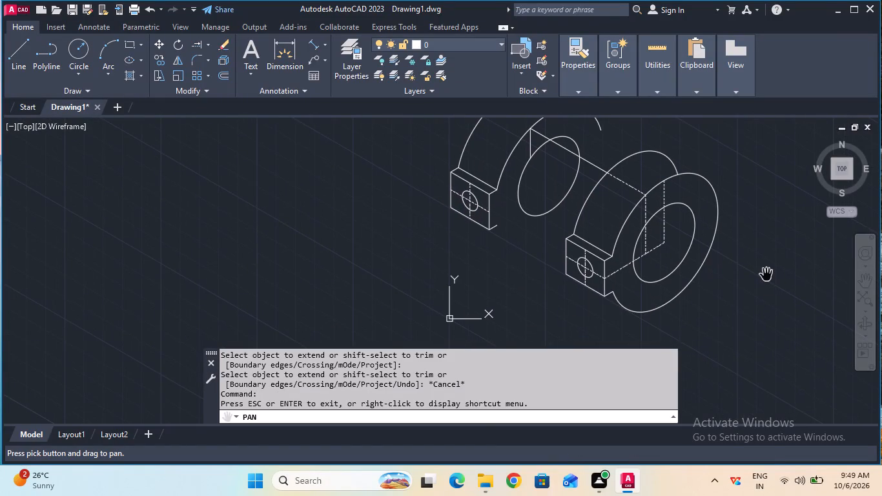
key("Escape")
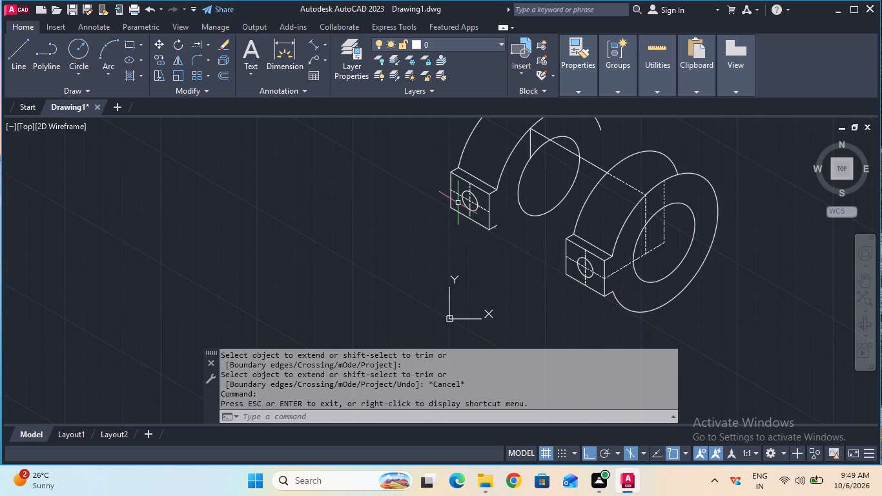
left_click(208, 47)
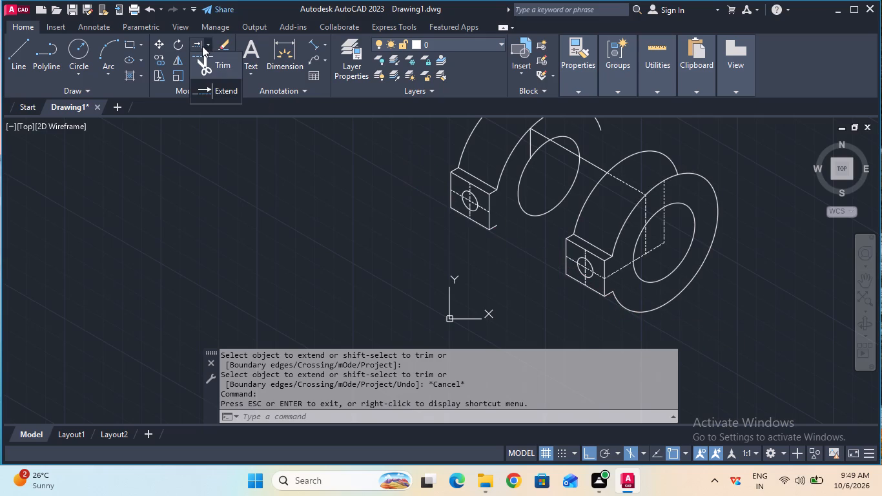
left_click(198, 44)
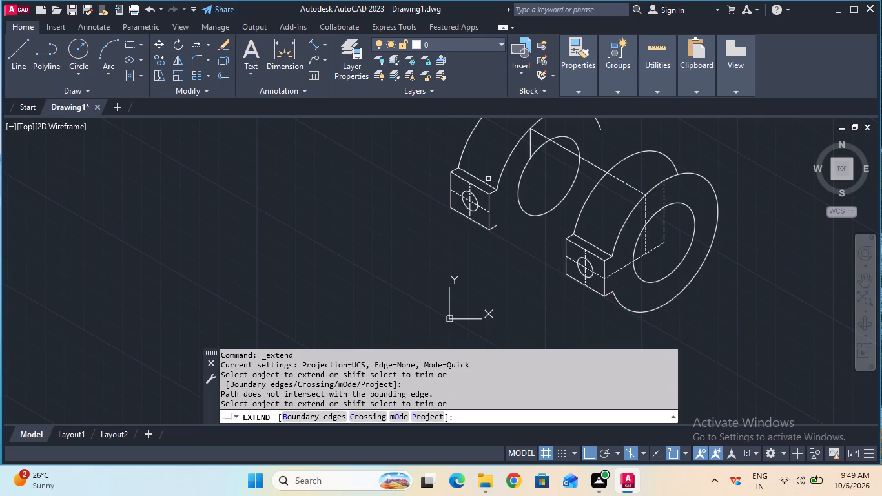
left_click(500, 181)
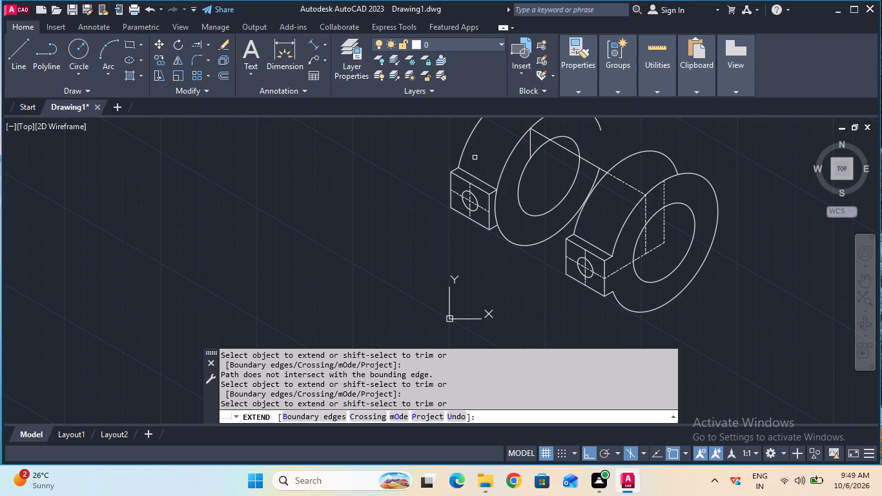
key("Escape")
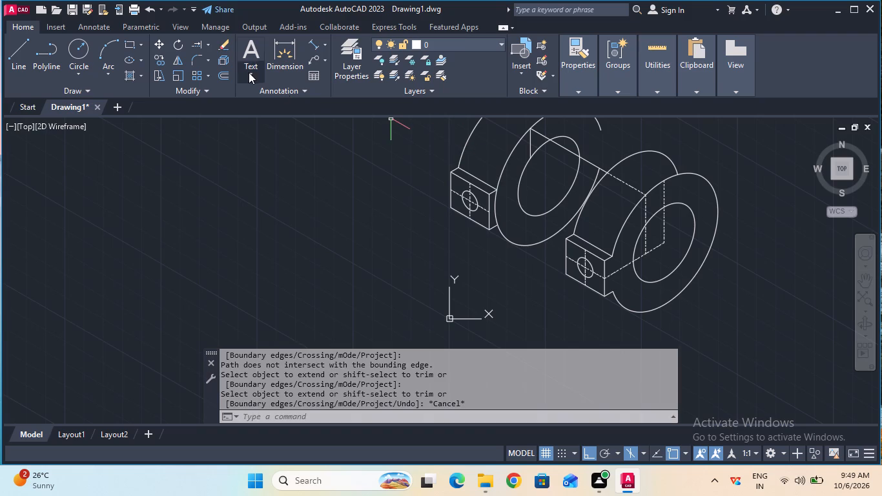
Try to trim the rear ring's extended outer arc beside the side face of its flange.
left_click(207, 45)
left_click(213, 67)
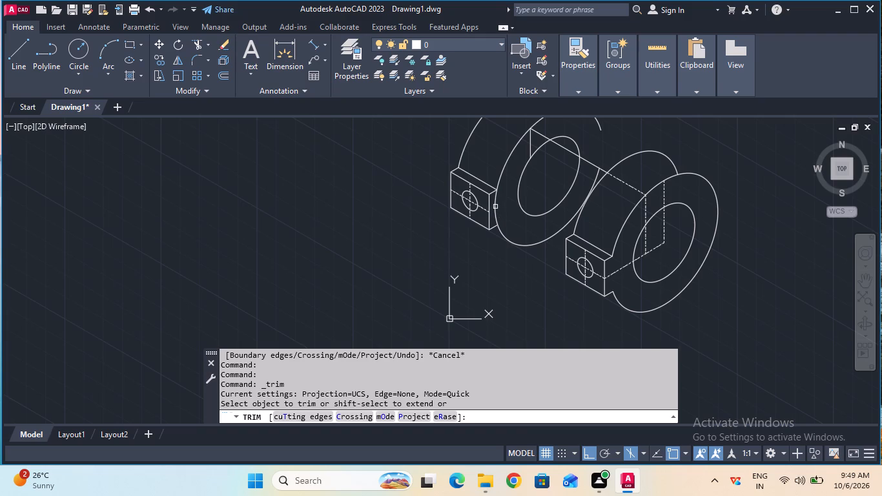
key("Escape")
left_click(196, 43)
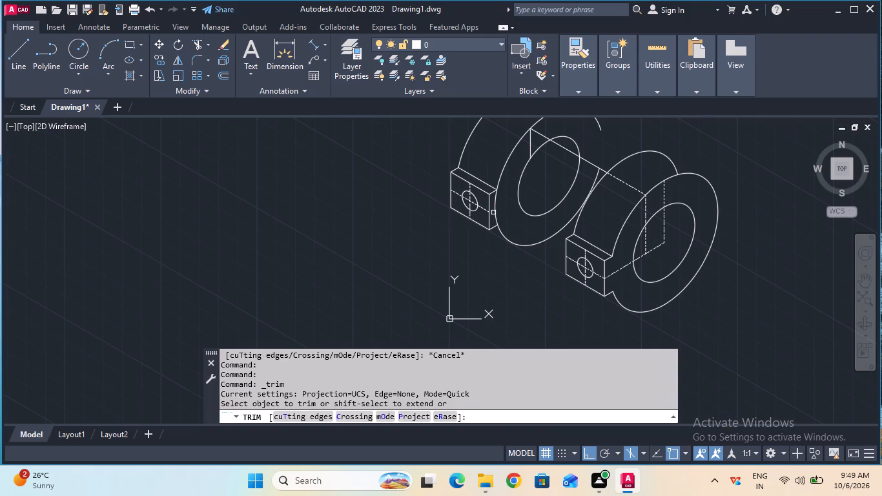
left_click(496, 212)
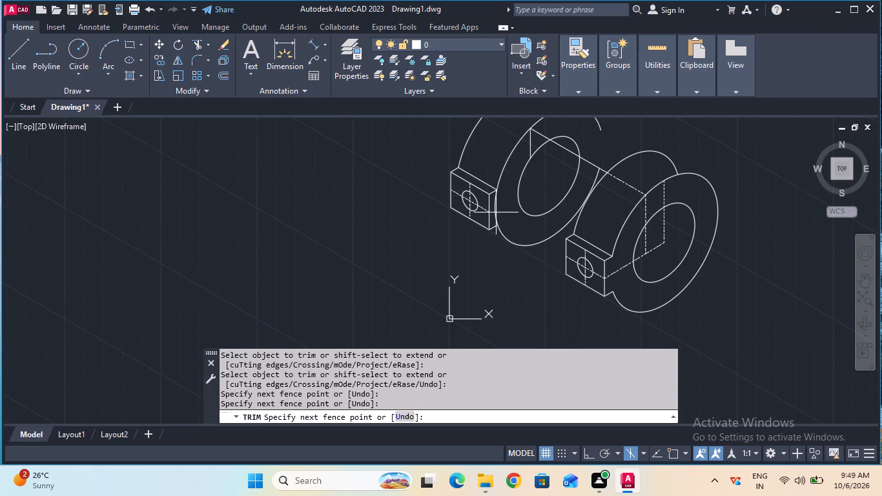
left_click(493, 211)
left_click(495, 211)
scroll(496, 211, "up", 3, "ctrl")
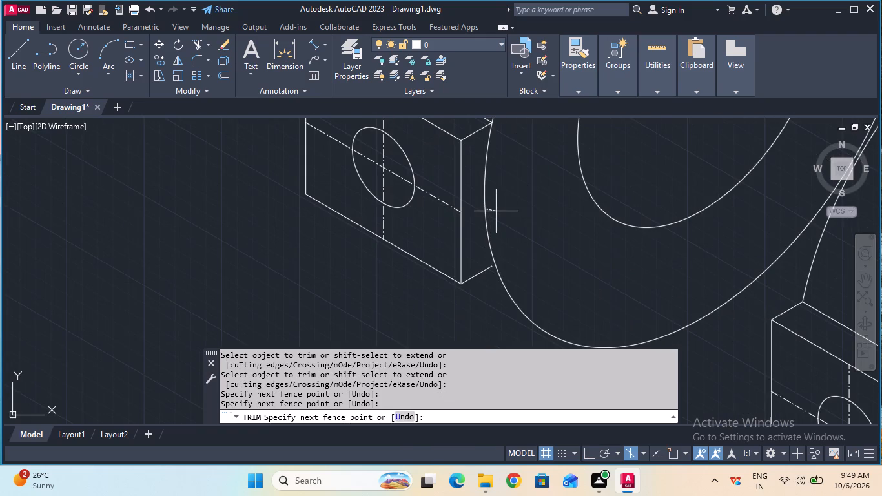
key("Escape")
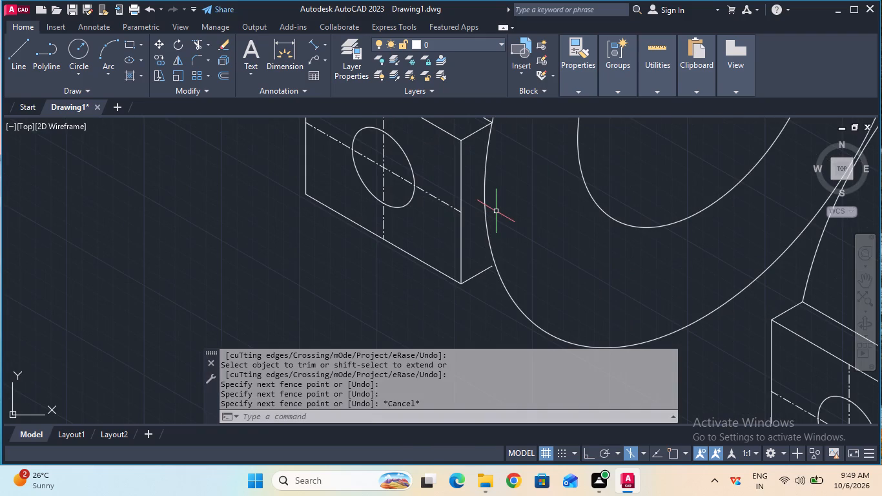
Extend the short edge at the rear flange's lower corner to the ring's inner isocircle.
left_click(207, 45)
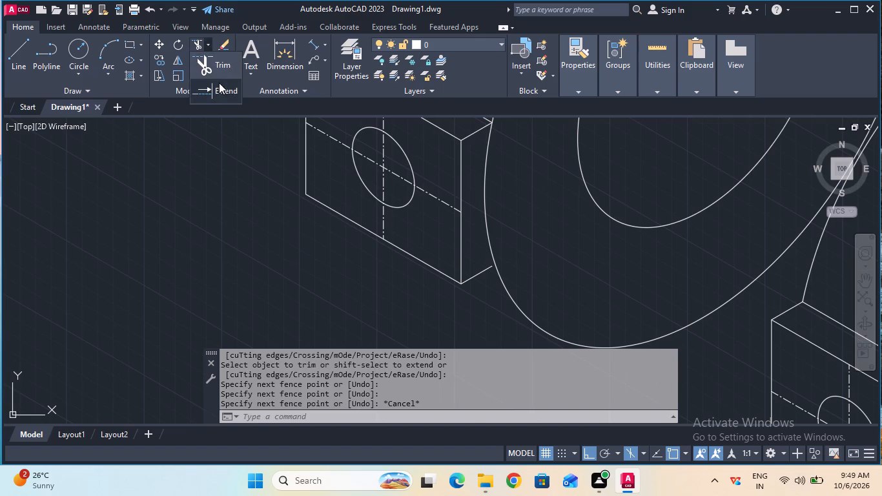
left_click(220, 87)
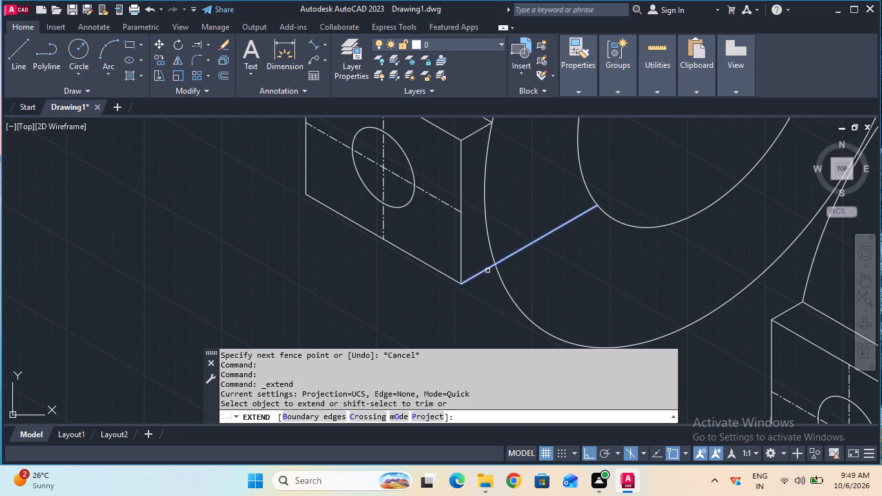
left_click(487, 269)
key("Escape")
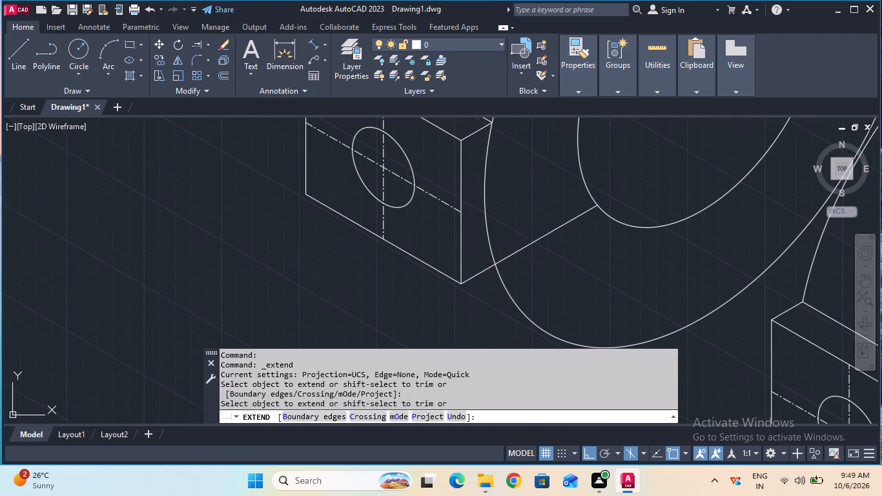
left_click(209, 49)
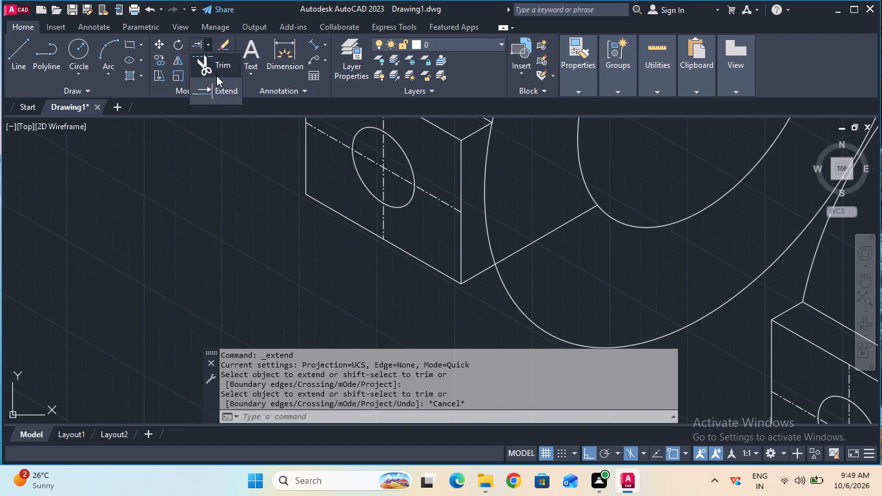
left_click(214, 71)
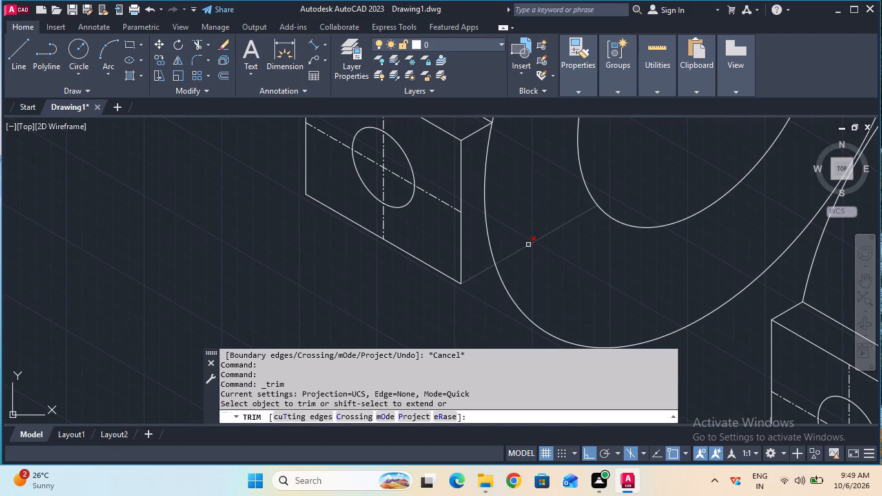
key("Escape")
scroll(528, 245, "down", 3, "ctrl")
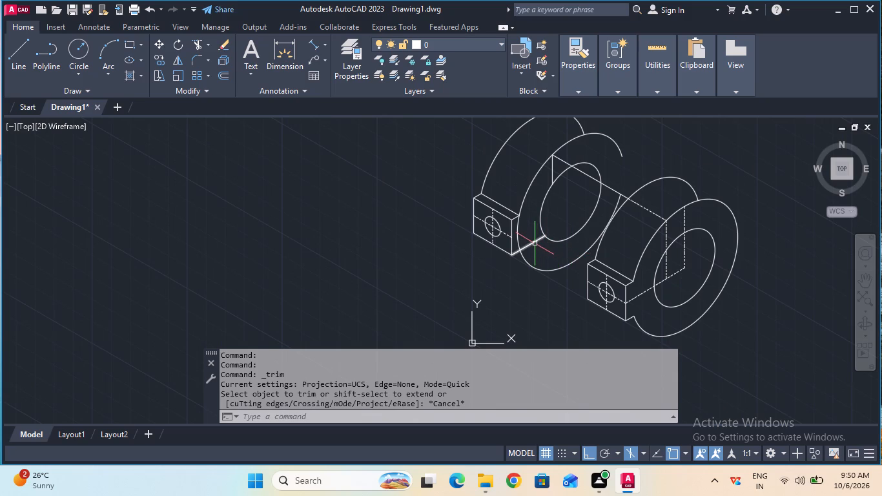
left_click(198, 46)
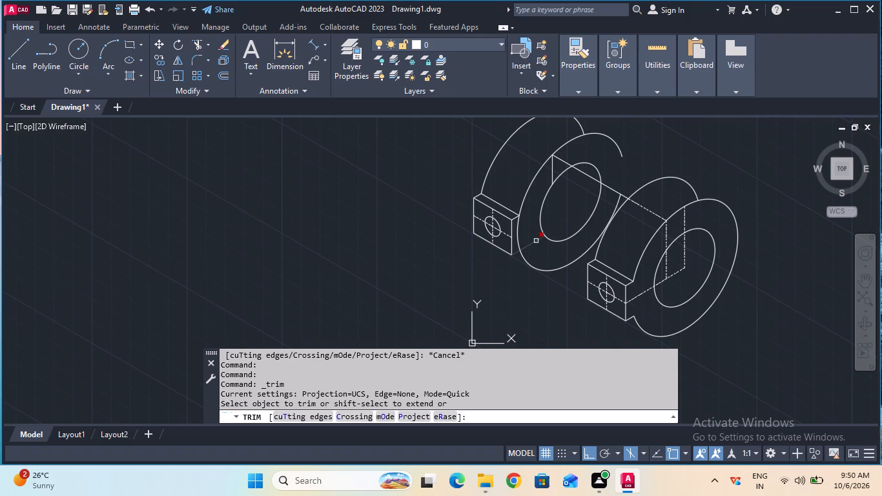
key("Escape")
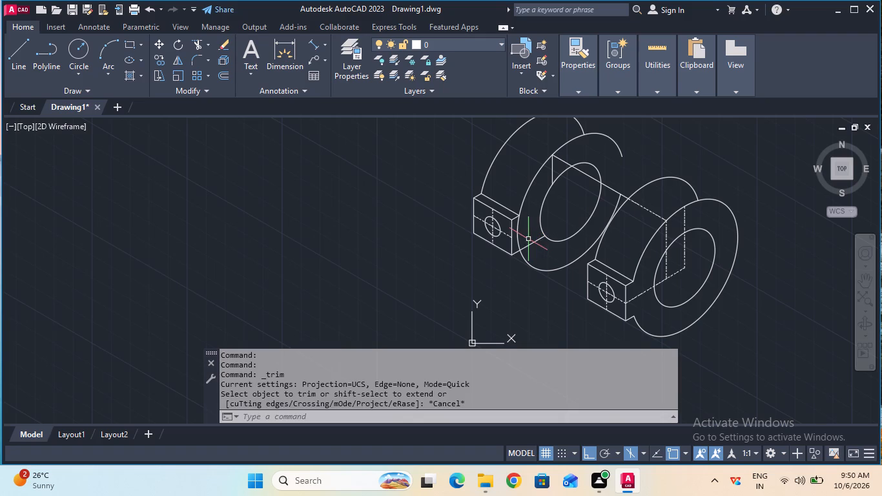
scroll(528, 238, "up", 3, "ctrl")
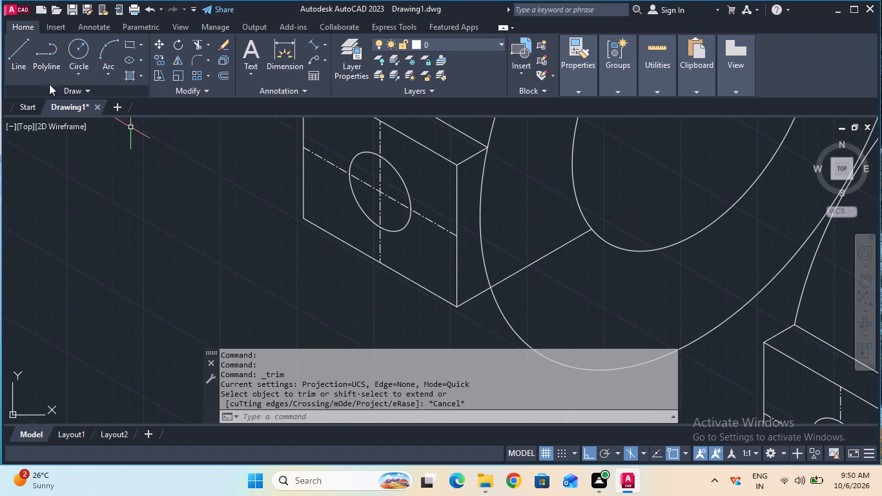
Draw a line over the extended lower edge, from its midpoint to the rear flange's lower corner.
left_click(8, 56)
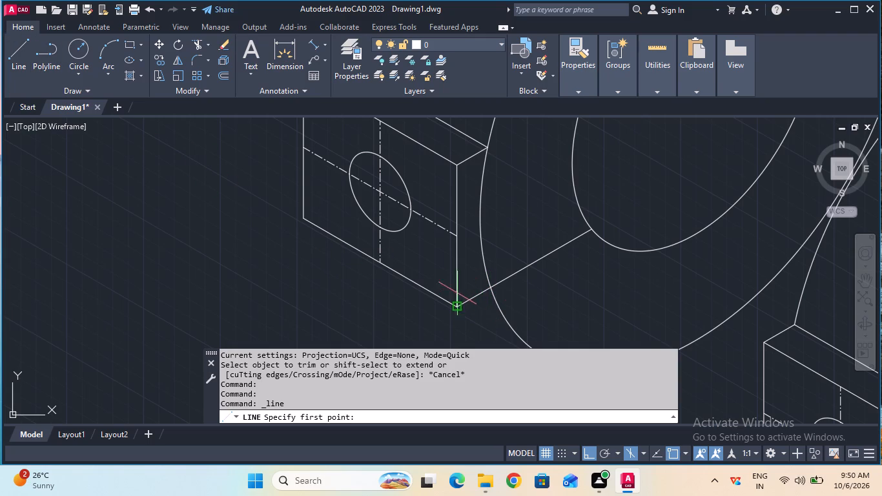
left_click(524, 272)
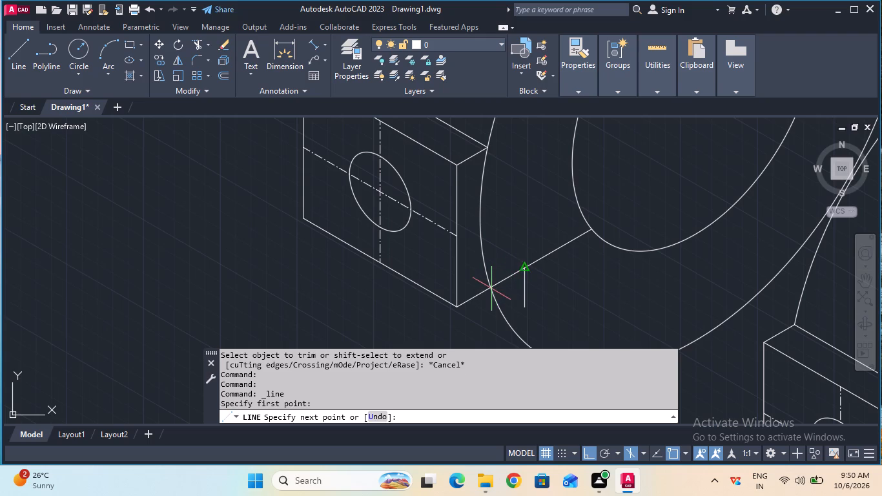
left_click(491, 289)
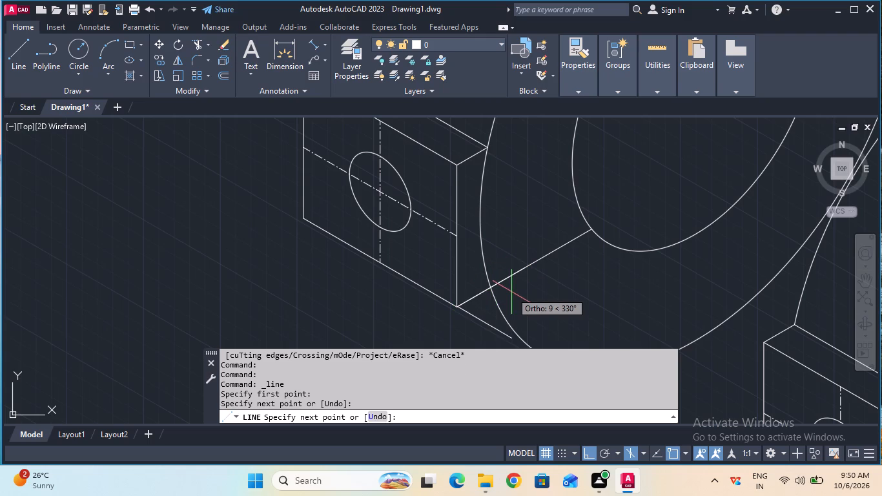
key("Escape")
On the top isoplane, draw a line about 4 mm long at 330° from where the lower edge crosses the rear ring's outer arc.
key("F5")
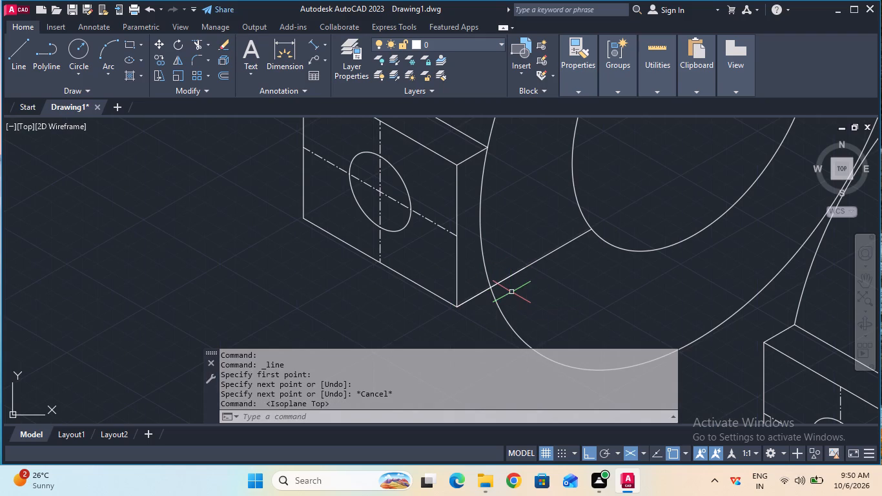
left_click(10, 65)
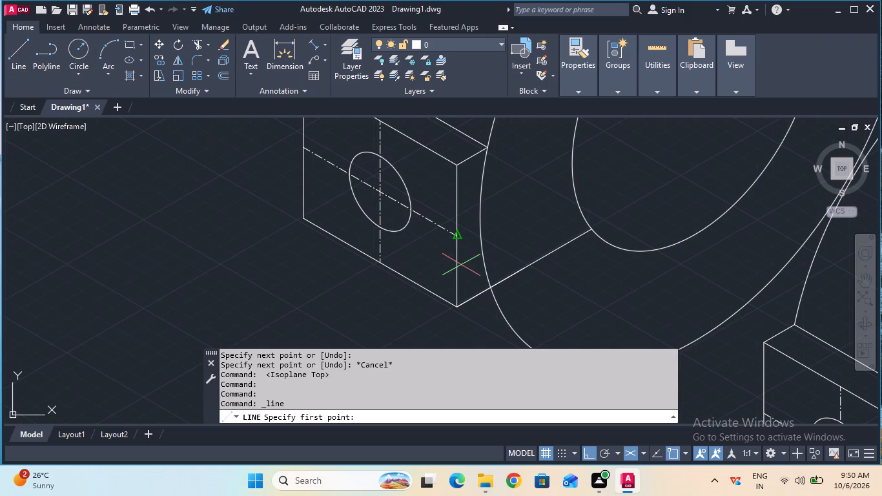
left_click(493, 288)
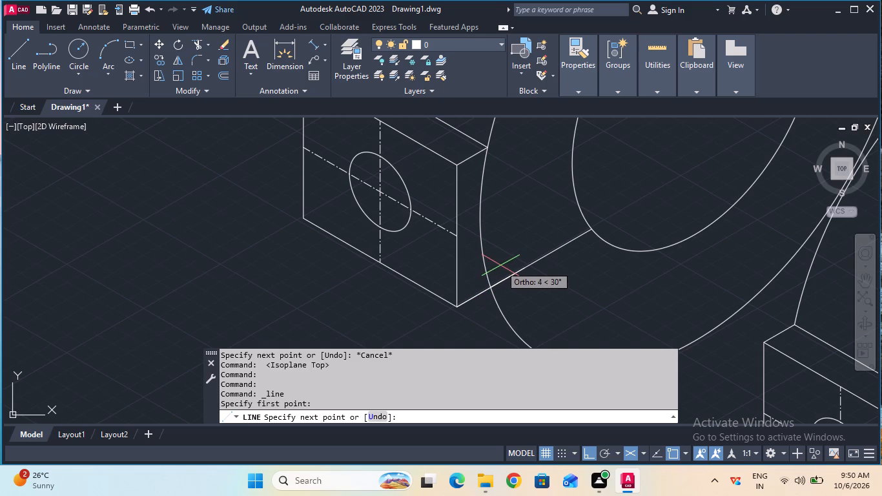
left_click(512, 304)
key("Escape")
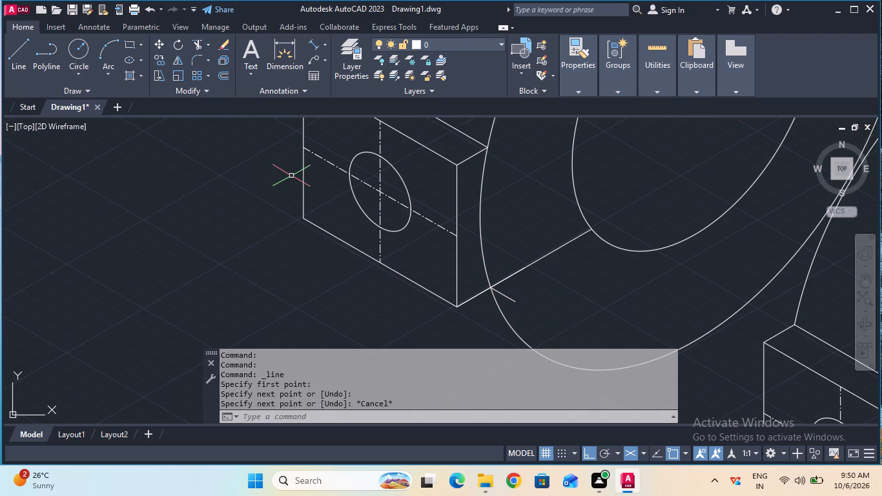
Trim the extended lower edge and its overlapping line back to the rear ring's outer arc.
left_click(198, 45)
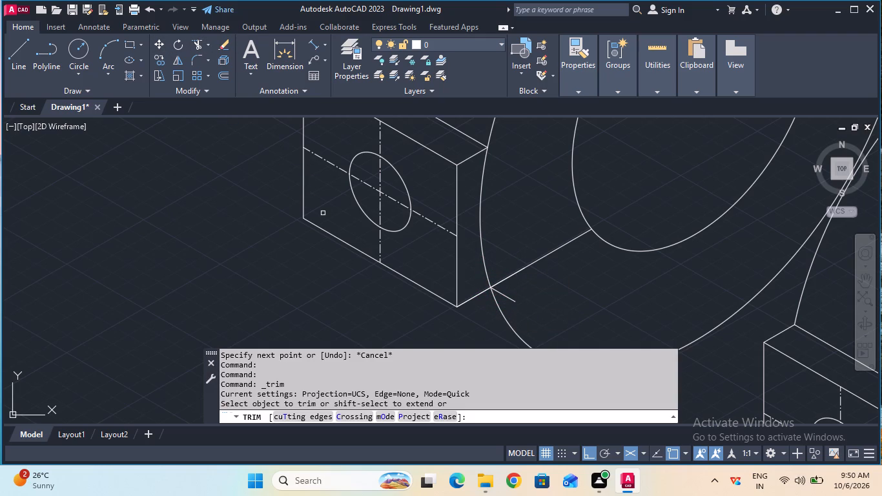
left_click(504, 279)
left_click(506, 278)
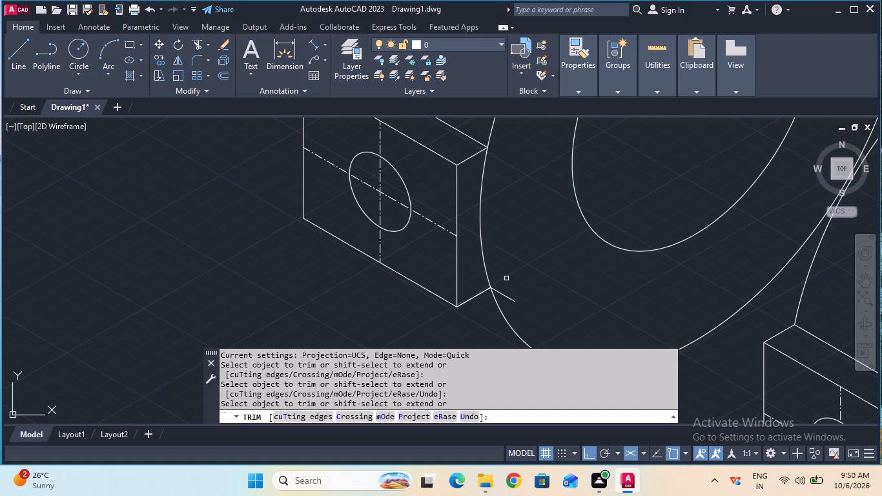
key("Escape")
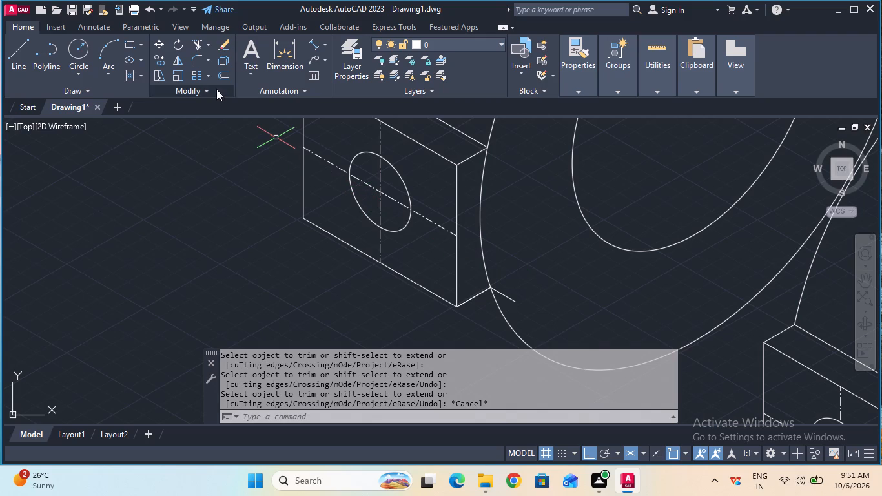
left_click(194, 49)
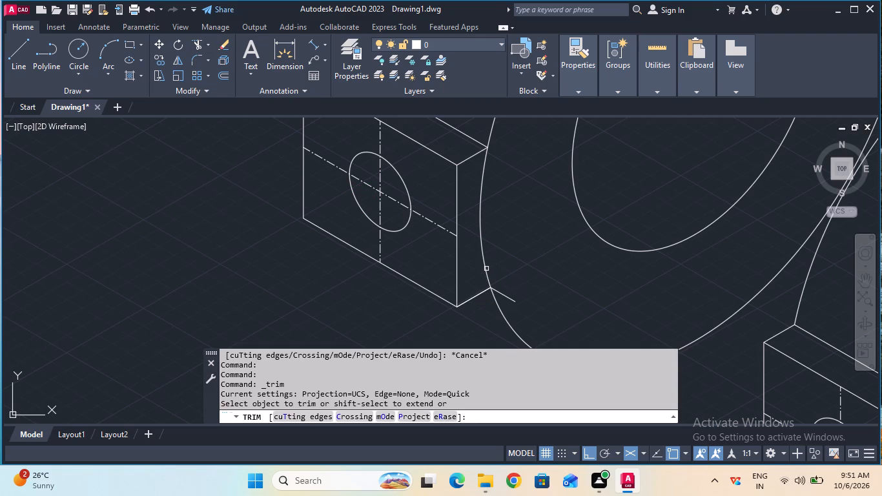
key("Escape")
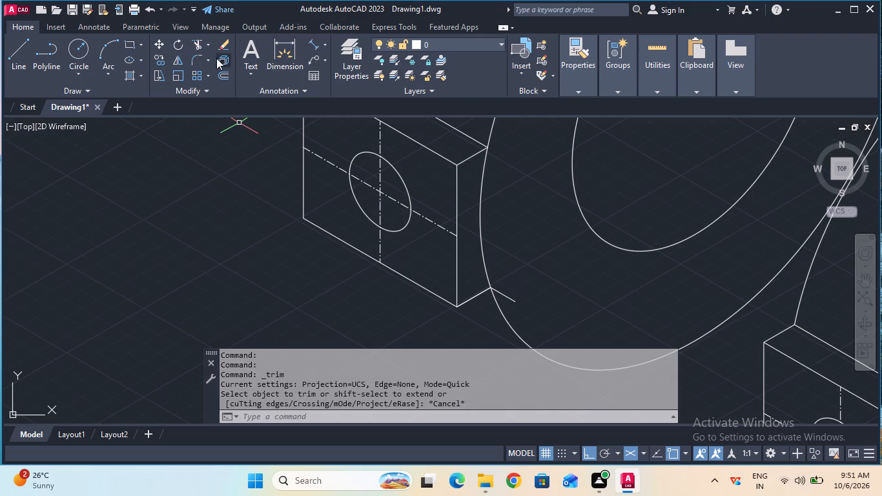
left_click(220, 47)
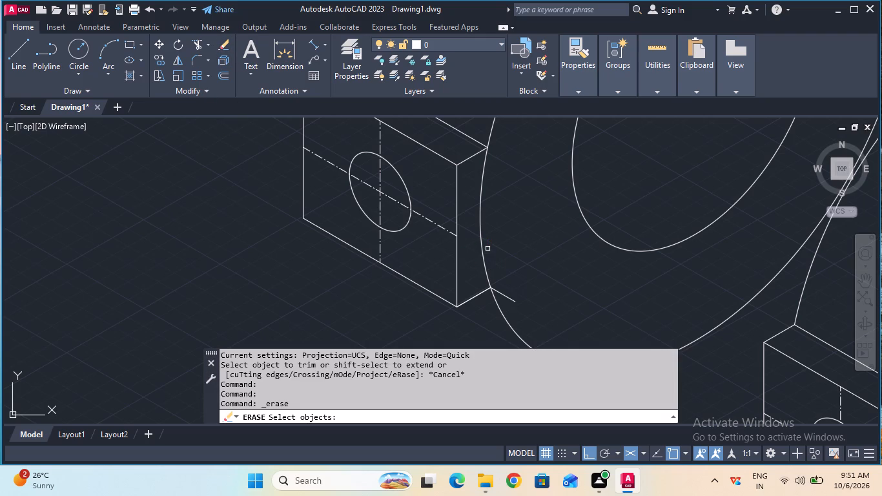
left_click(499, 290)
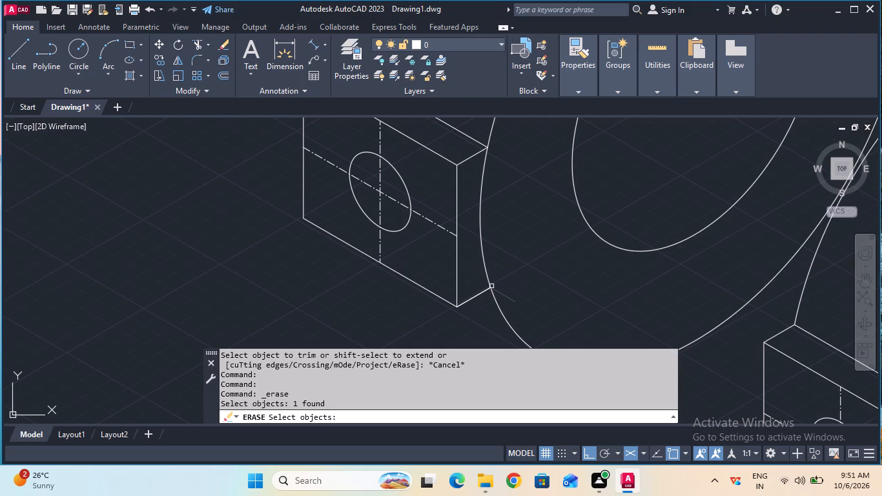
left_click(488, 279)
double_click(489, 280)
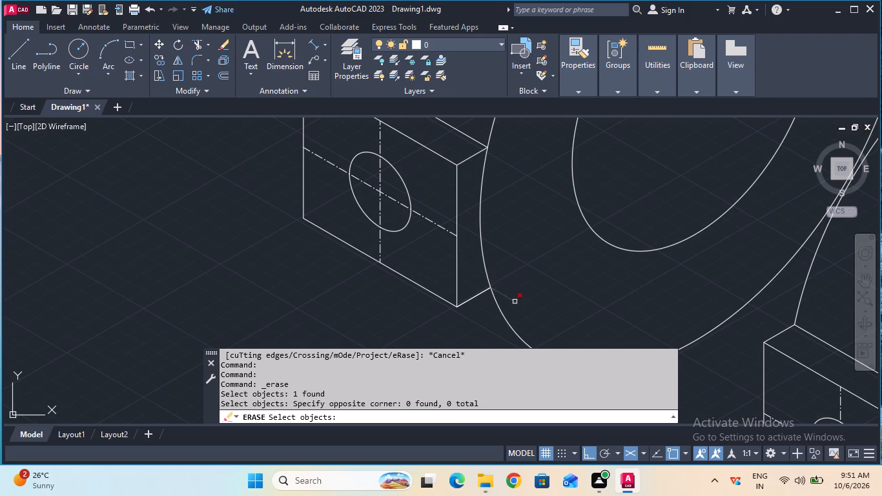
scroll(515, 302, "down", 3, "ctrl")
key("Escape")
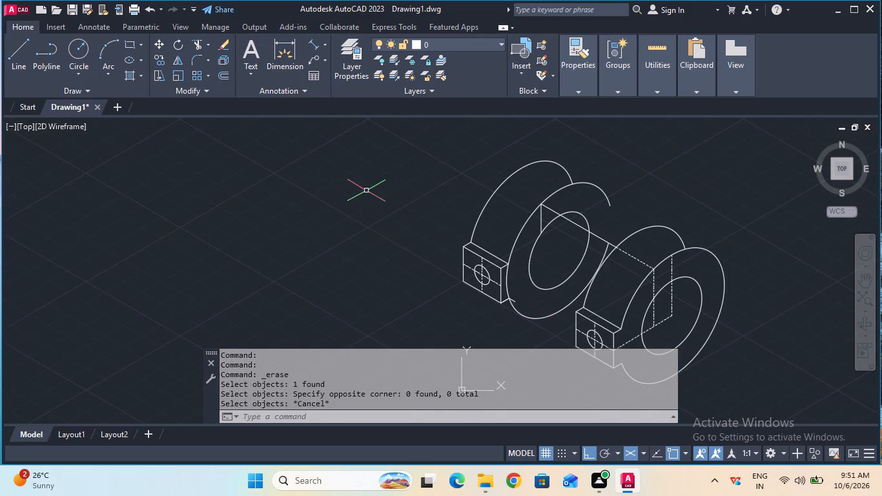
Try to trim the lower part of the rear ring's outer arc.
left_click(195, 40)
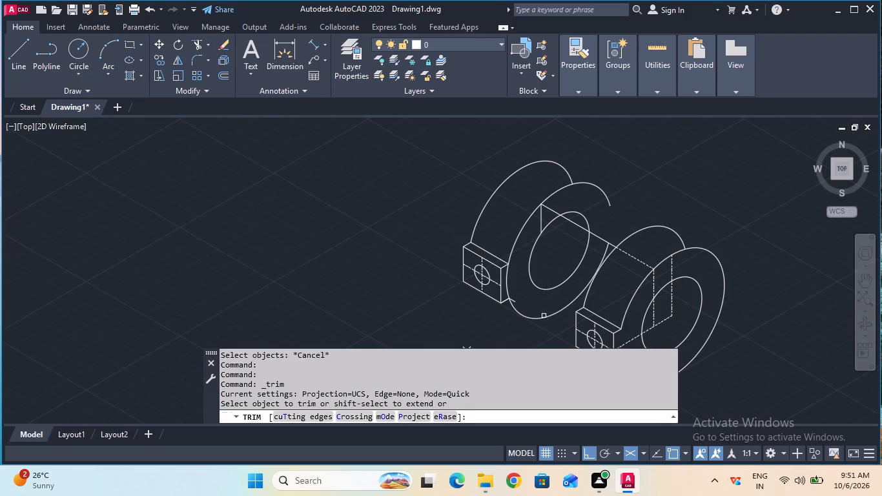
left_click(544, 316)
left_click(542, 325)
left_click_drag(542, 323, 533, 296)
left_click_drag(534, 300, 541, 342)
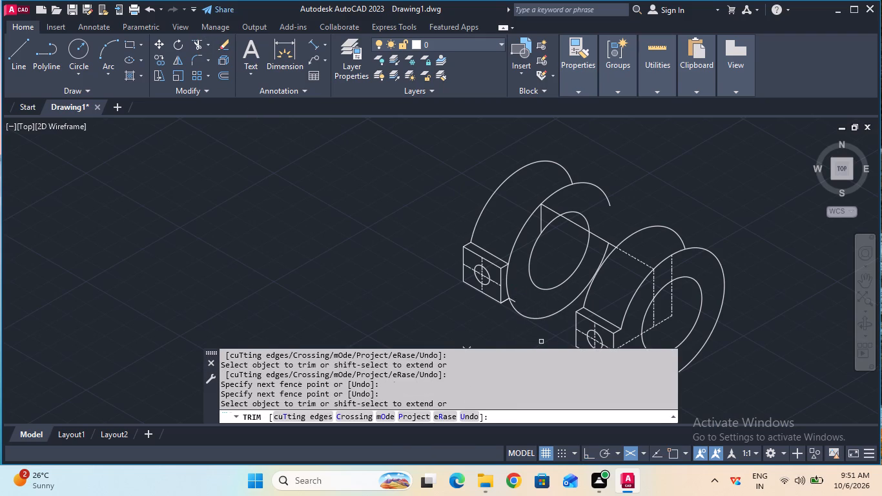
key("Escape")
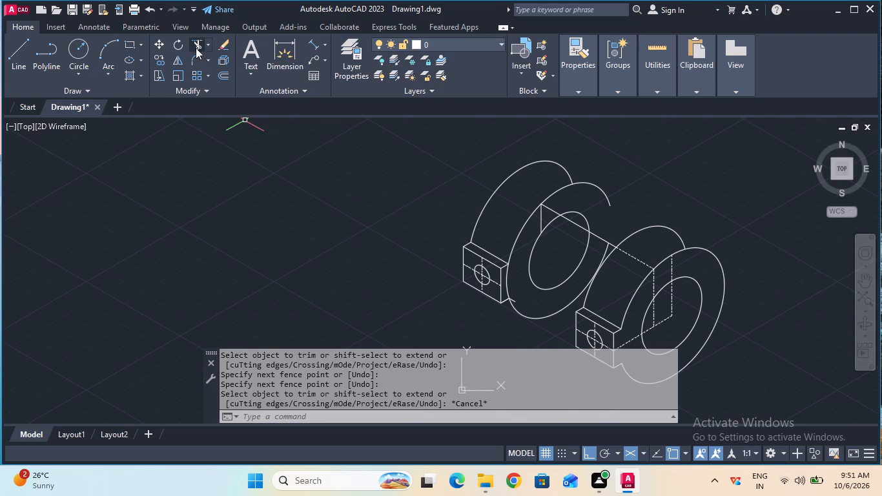
Erase the rear ring's outer arc and the short 330° line beside the rear flange's lower corner.
left_click(224, 43)
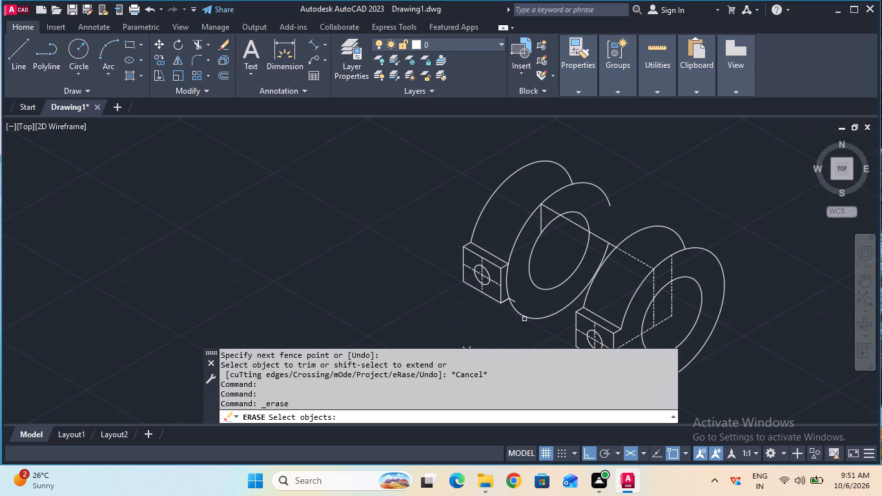
left_click(526, 221)
key("Return")
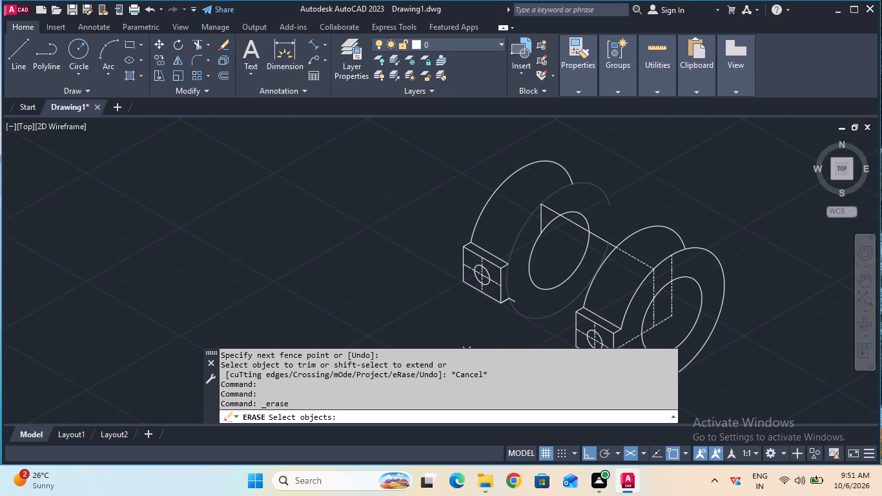
left_click(512, 298)
key("Delete")
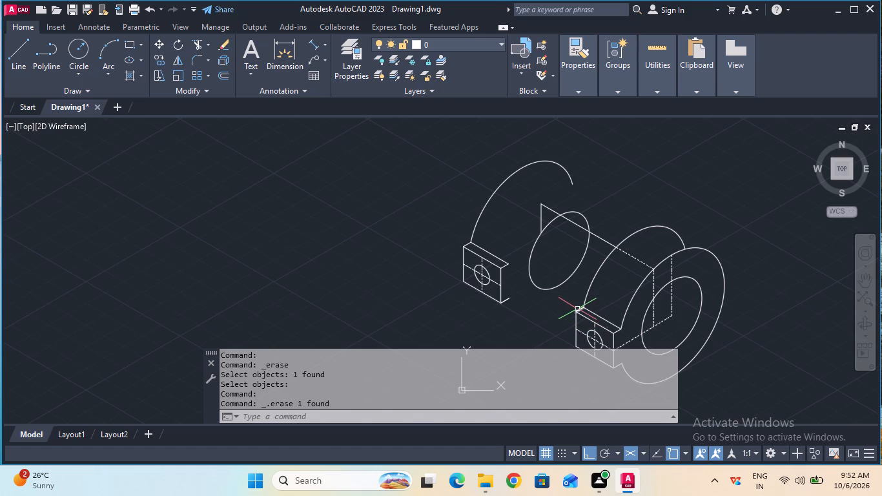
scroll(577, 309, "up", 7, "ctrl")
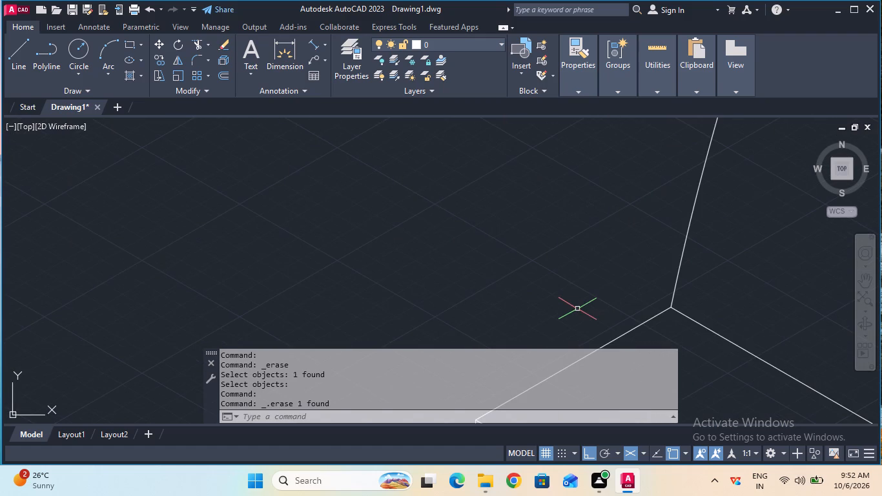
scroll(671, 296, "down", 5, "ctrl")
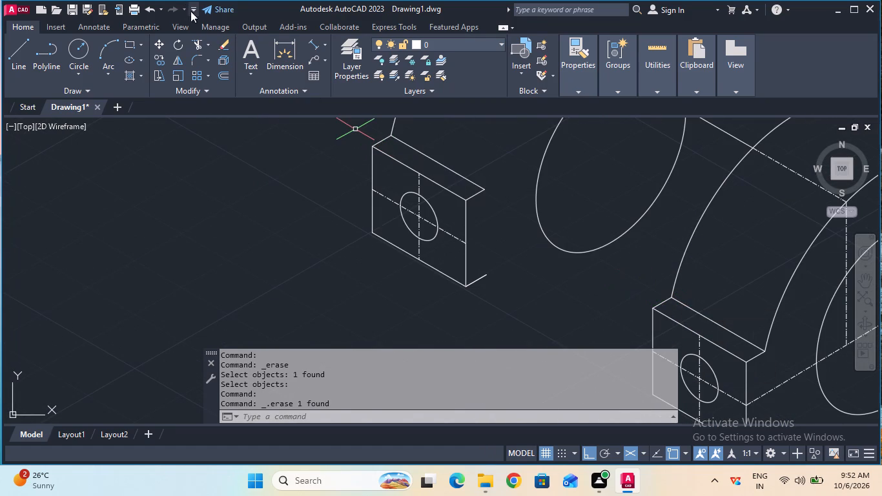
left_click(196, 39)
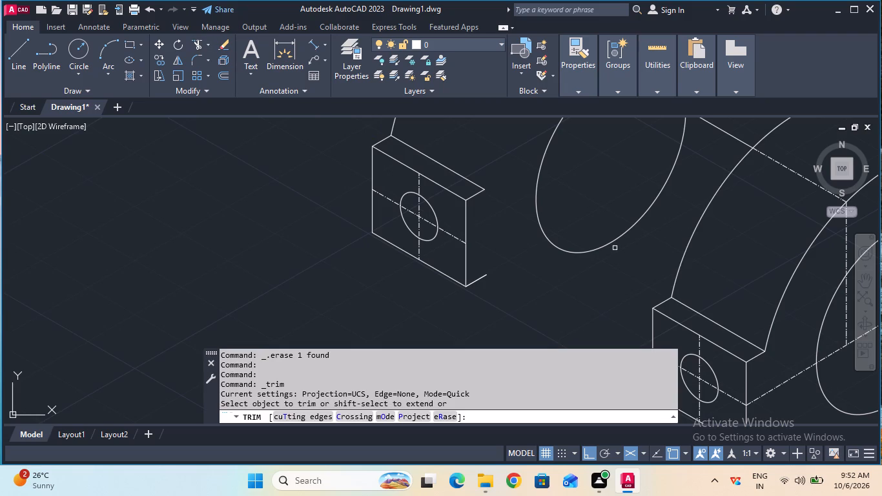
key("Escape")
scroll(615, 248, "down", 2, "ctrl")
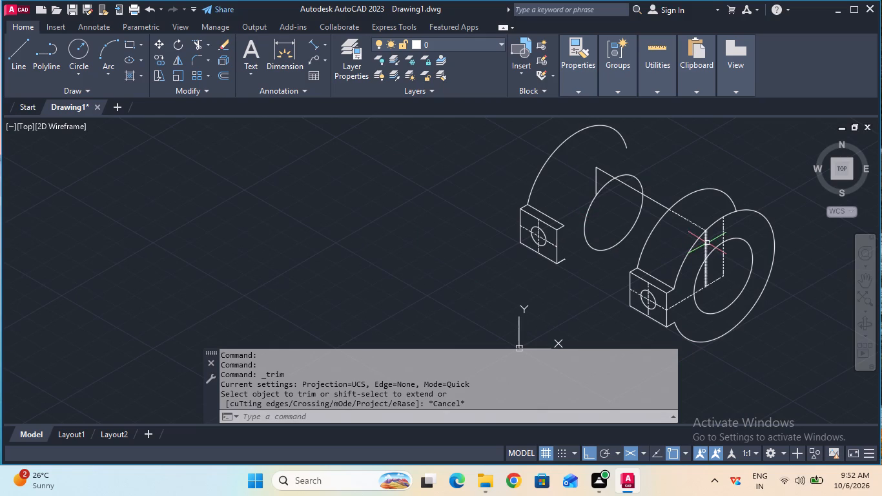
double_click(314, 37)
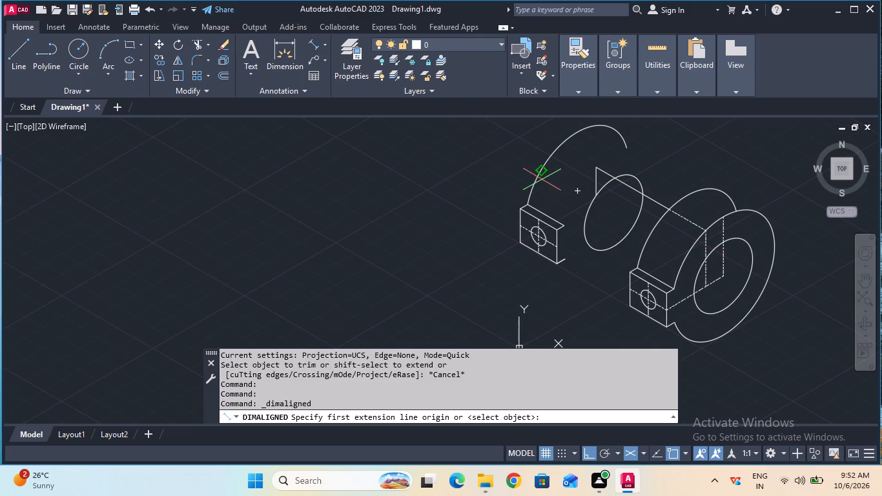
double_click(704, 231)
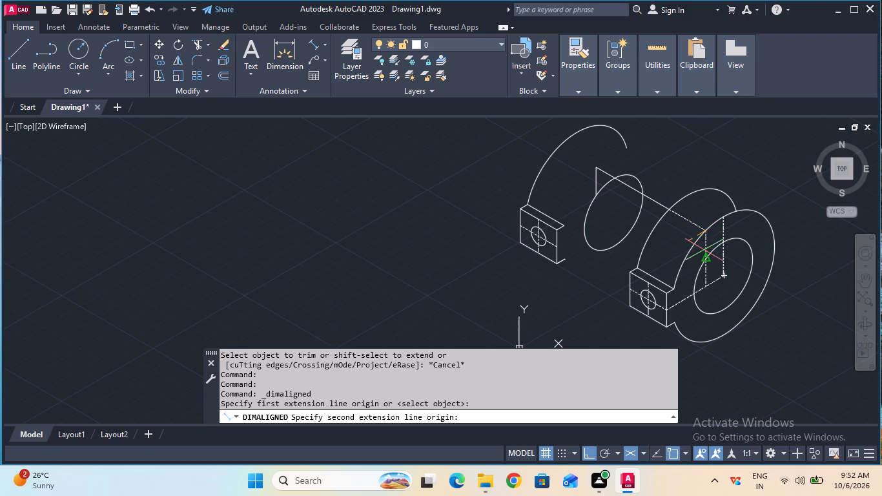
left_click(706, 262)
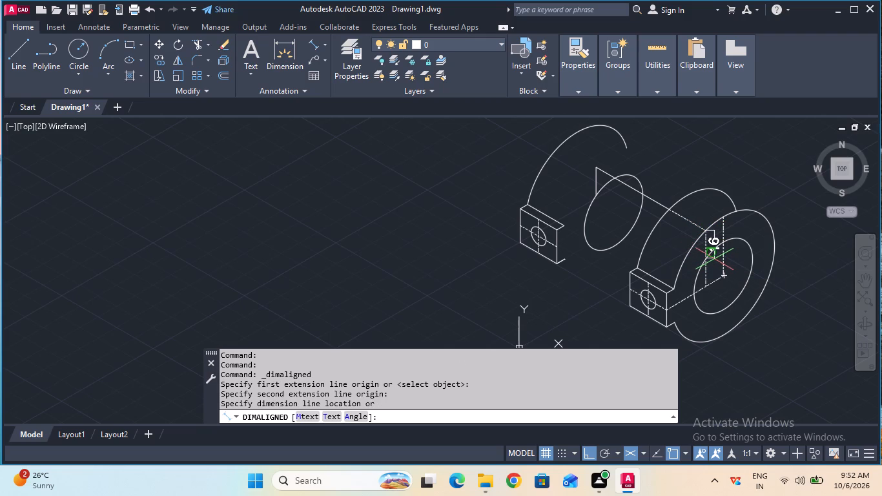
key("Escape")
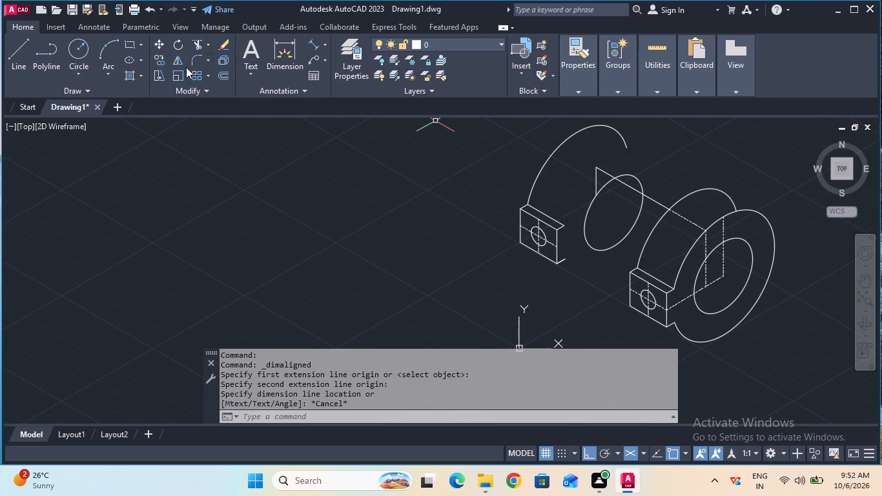
Copy the front ring's outer arc 75 mm back along the body's long edge to the rear ring, using its centre as base point.
left_click(159, 60)
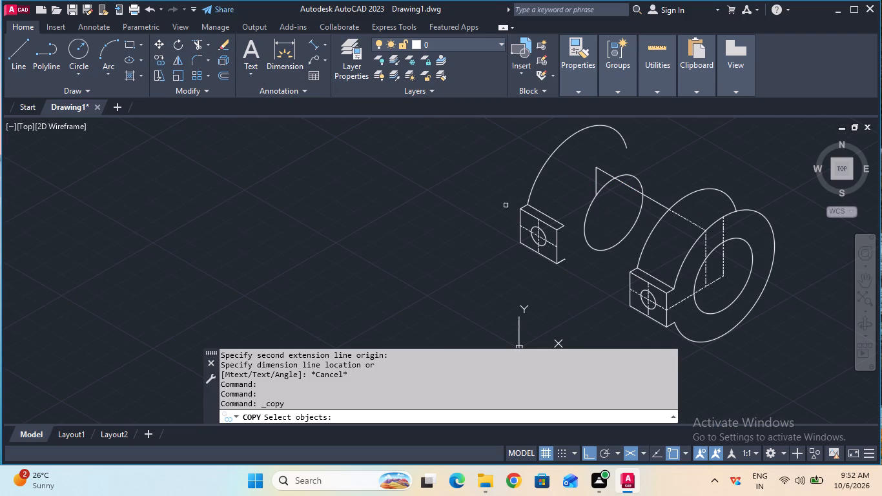
double_click(688, 251)
key("Return")
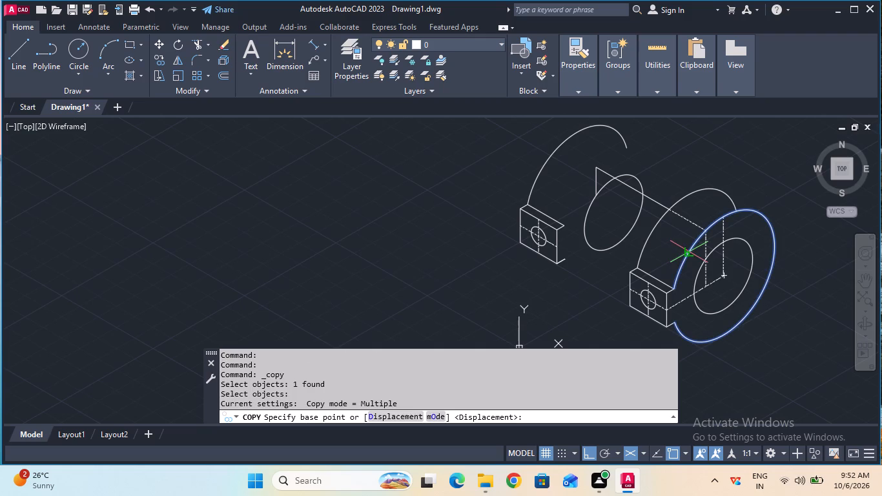
left_click(728, 274)
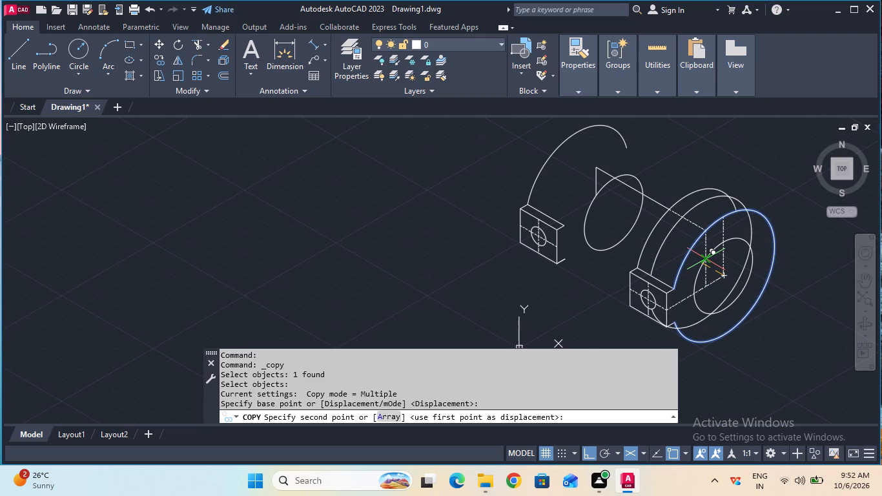
key("7")
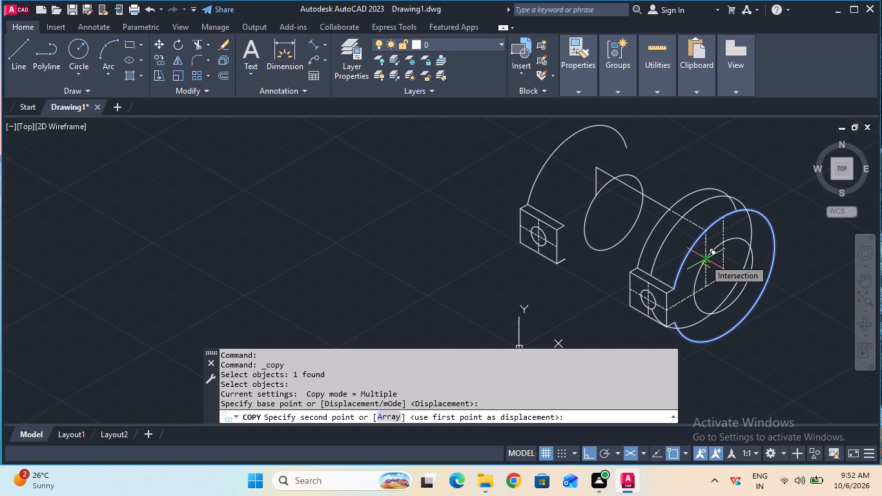
key("5")
key("Return")
key("Escape")
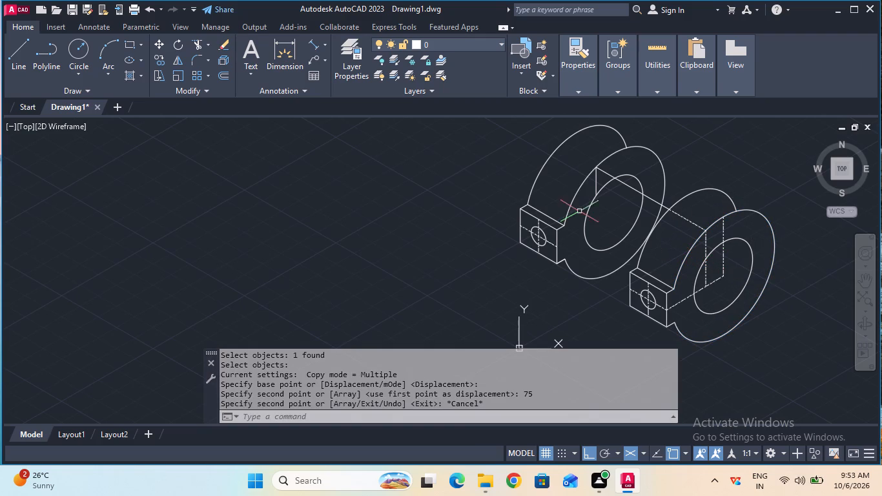
Draw a 21 mm line at 330° from the lower end of the short vertical edge on the rear ring's inner isocircle.
scroll(571, 209, "up", 3, "ctrl")
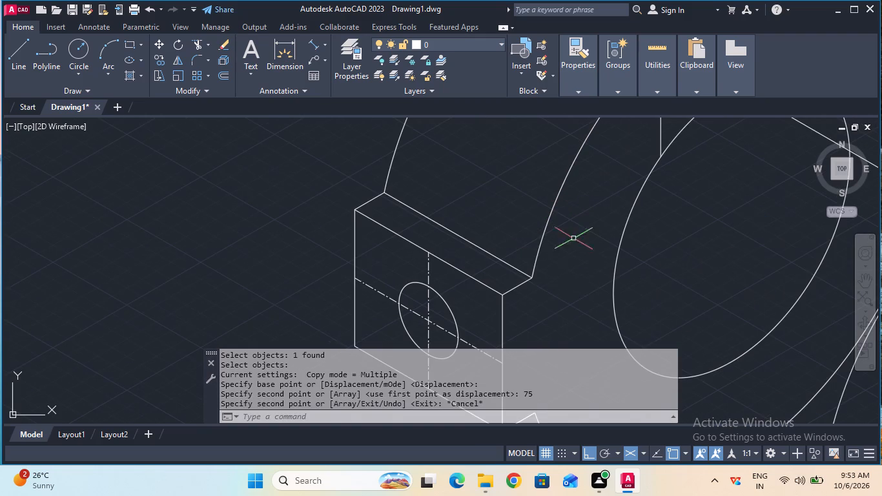
scroll(548, 277, "up", 2, "ctrl")
scroll(548, 277, "down", 3, "ctrl")
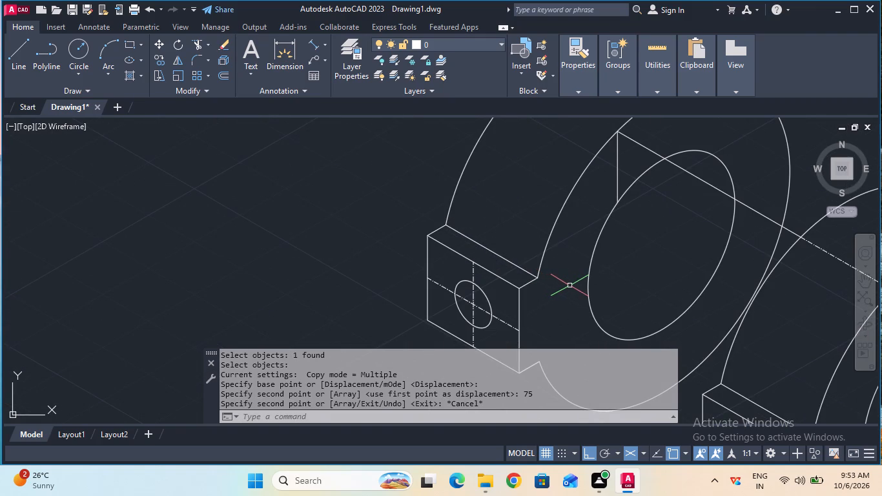
scroll(614, 242, "down", 1, "ctrl")
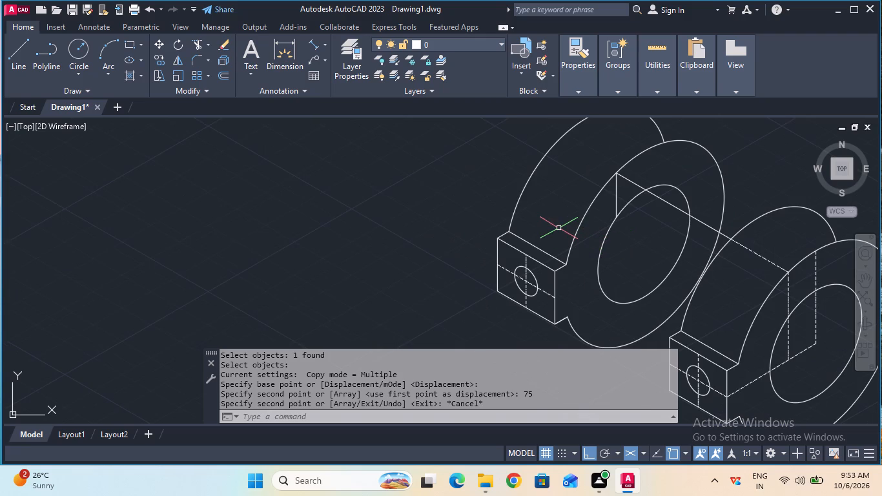
left_click(26, 59)
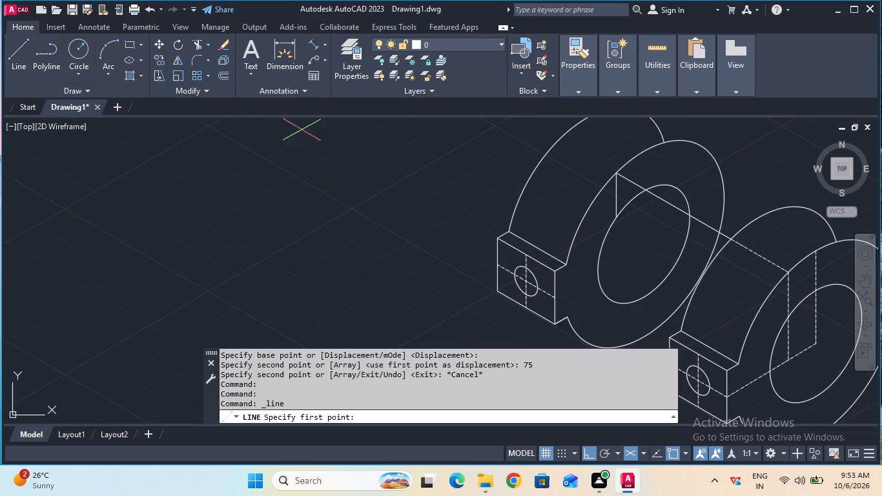
left_click(618, 215)
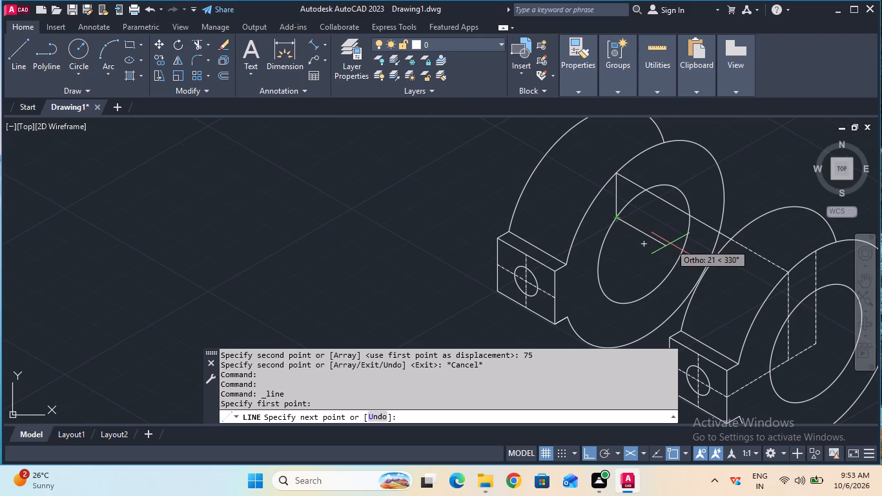
type("21")
key("Return")
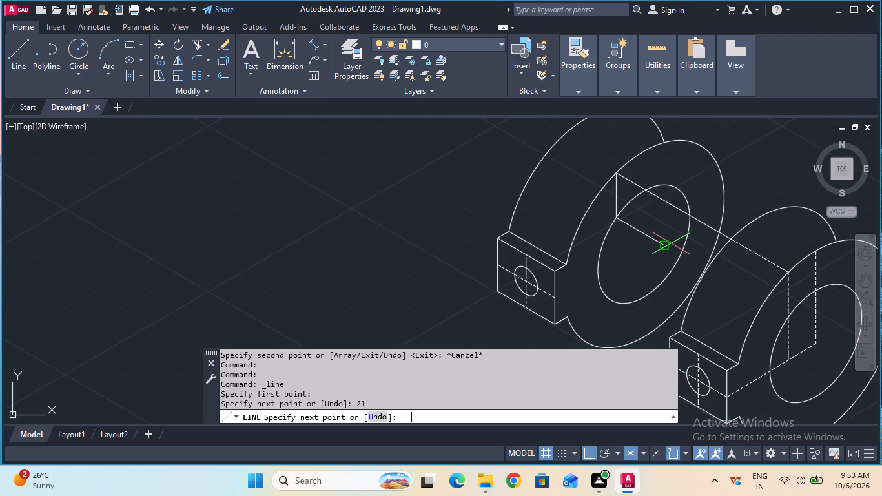
key("Escape")
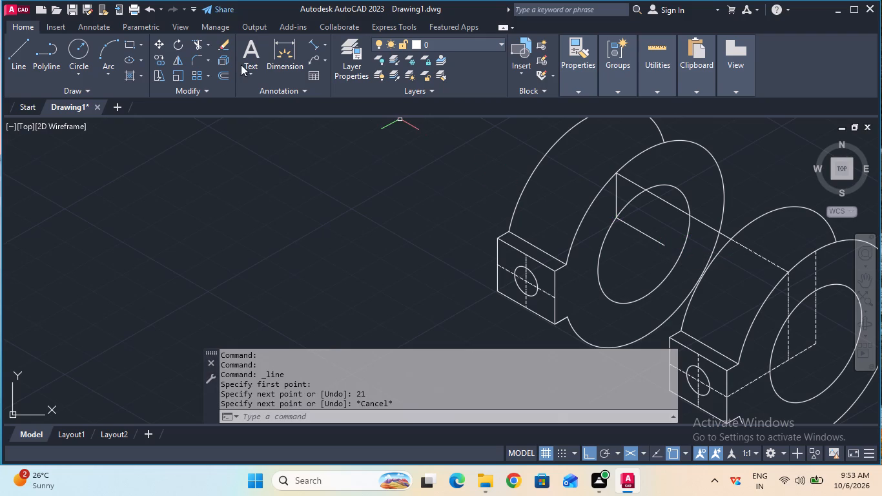
Extend the 21 mm line at 330° across the rear ring's opening to the front ring's back outer arc.
left_click(207, 41)
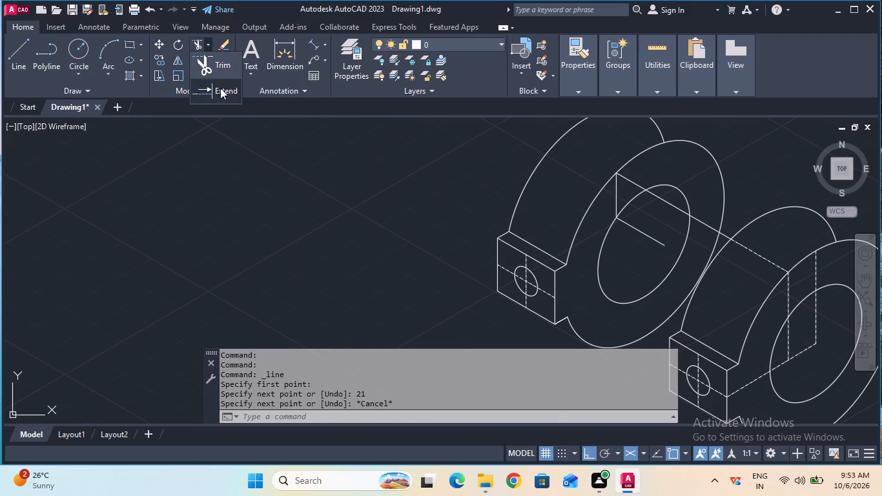
double_click(220, 88)
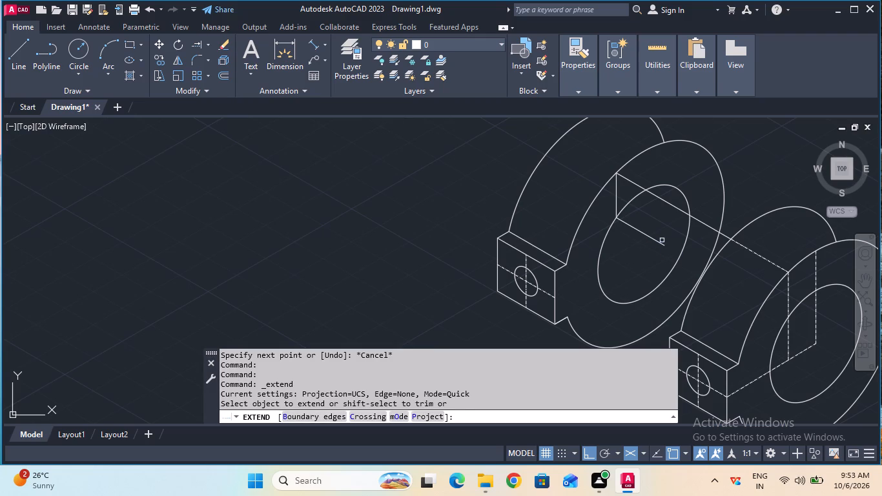
left_click(659, 243)
left_click(670, 250)
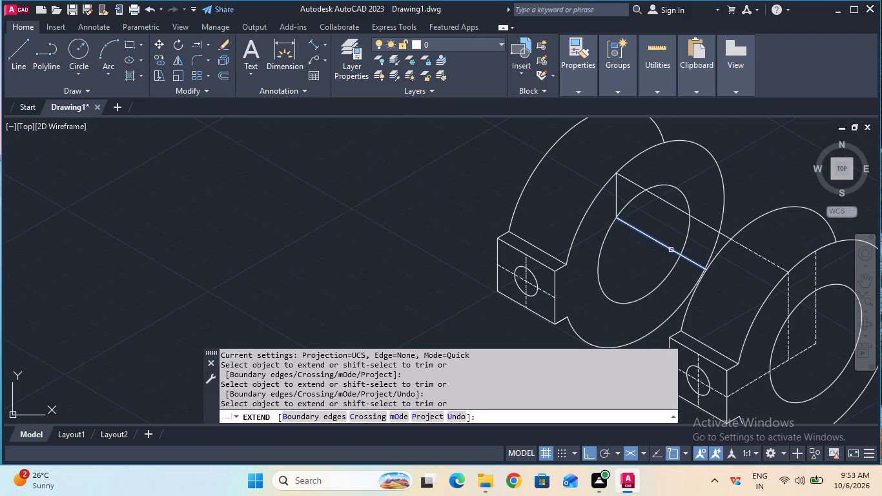
key("Escape")
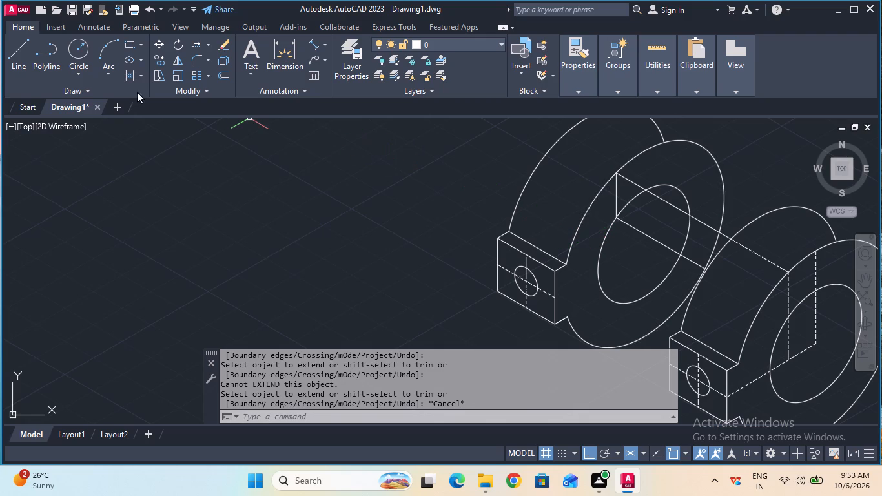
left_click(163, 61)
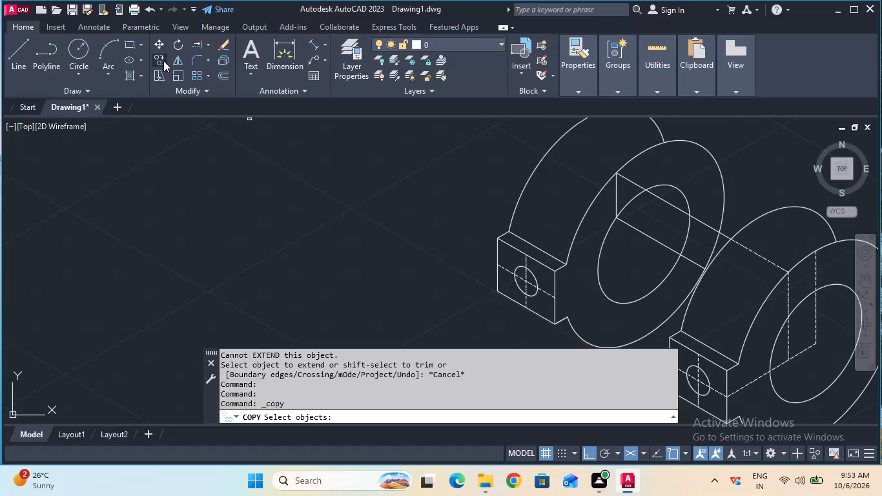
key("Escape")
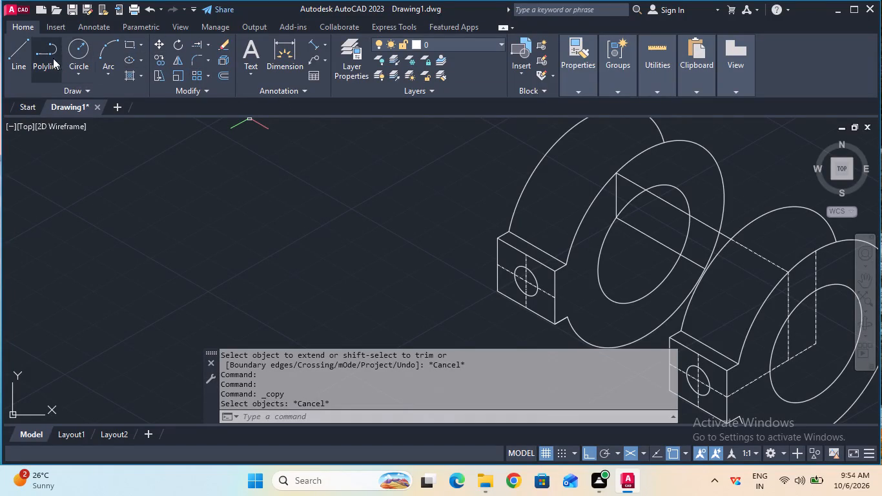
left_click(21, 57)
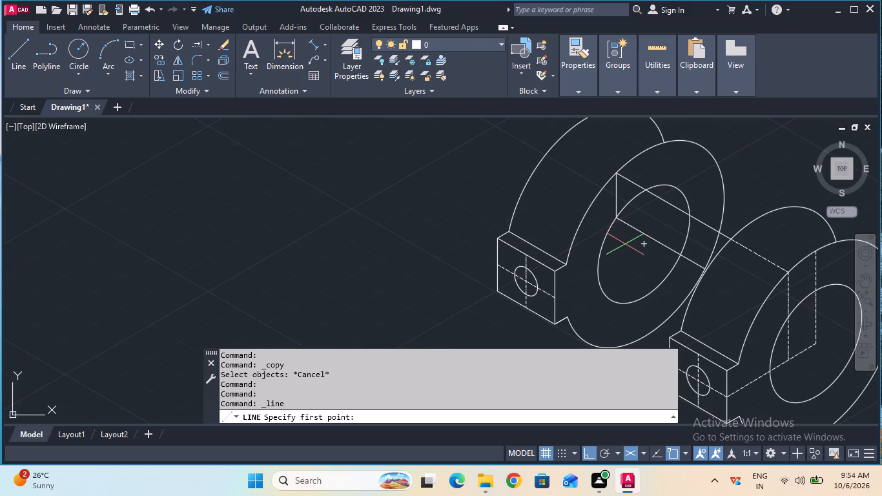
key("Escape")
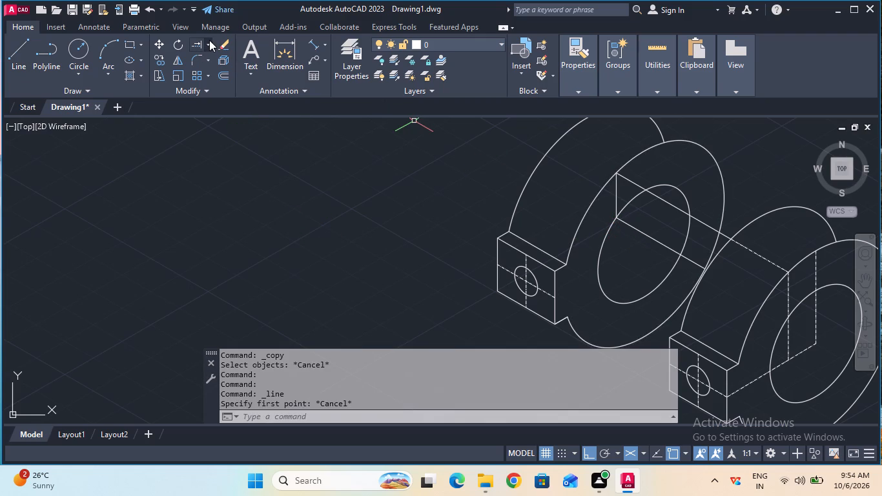
Trim the upper part of the rear ring's inner isocircle between the short vertical edge and the body's long top edge.
left_click(209, 40)
left_click(218, 68)
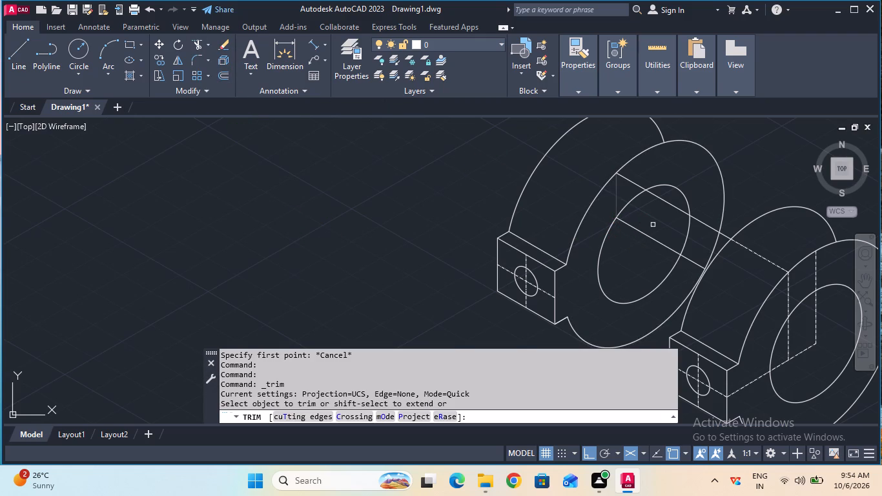
left_click(628, 203)
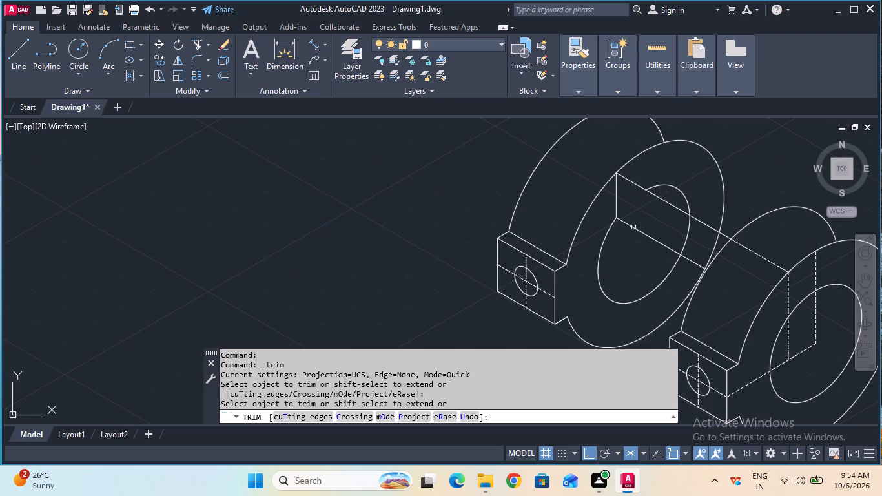
key("Escape")
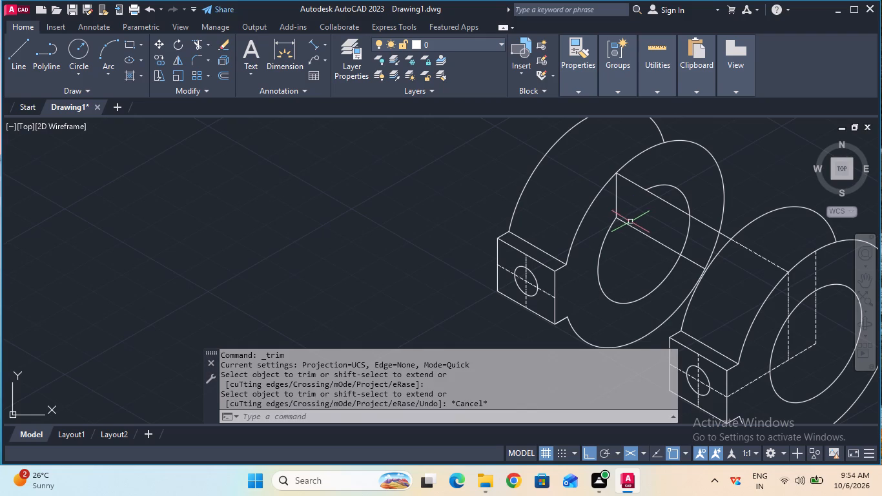
Extend the short vertical edge down across the rear ring's inner isocircle to the bottom of its outer arc.
left_click(208, 44)
left_click(221, 82)
left_click(619, 207)
left_click(615, 206)
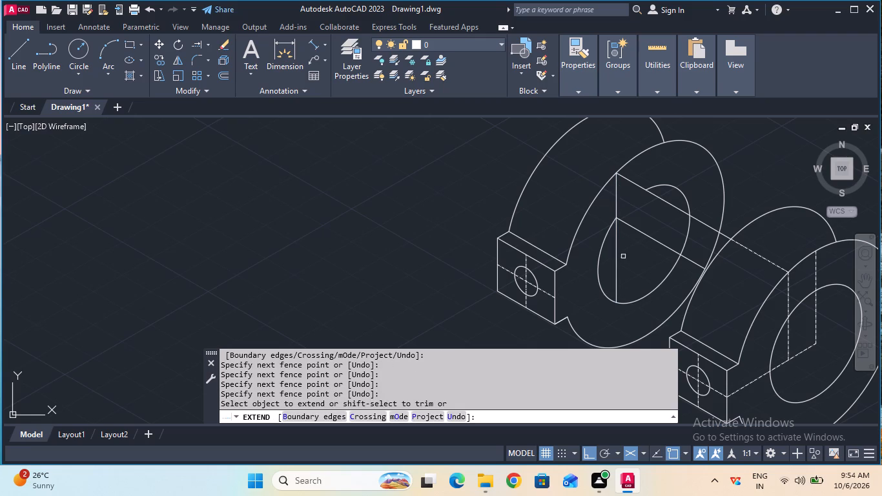
left_click(616, 279)
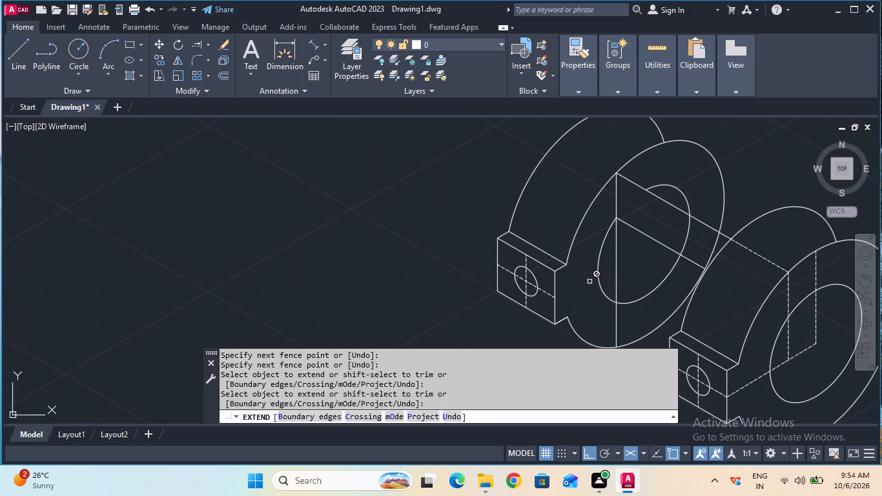
key("Escape")
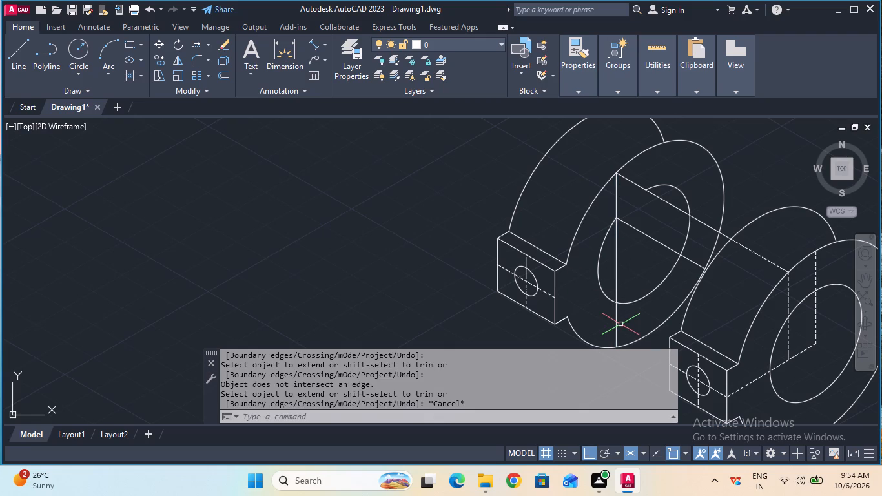
Draw a 15 mm line at 330° from where the vertical edge crosses the bottom of the rear ring's inner isocircle.
left_click(865, 280)
left_click_drag(794, 269, 791, 216)
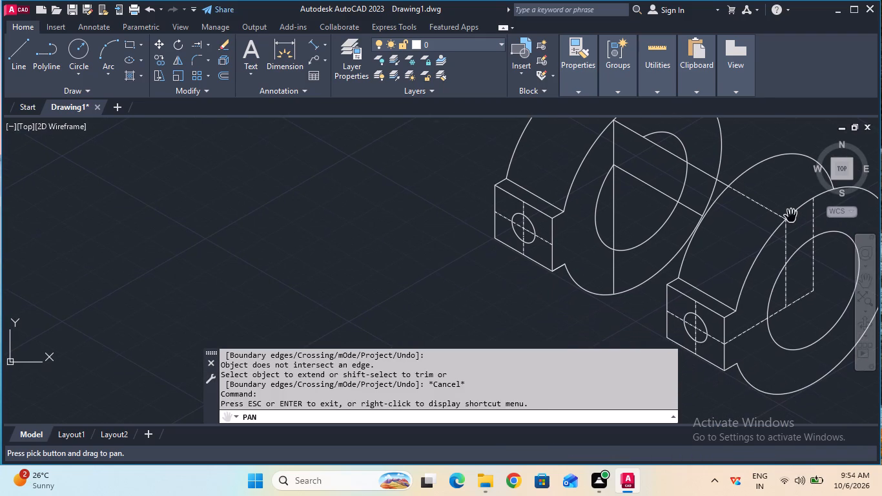
key("Escape")
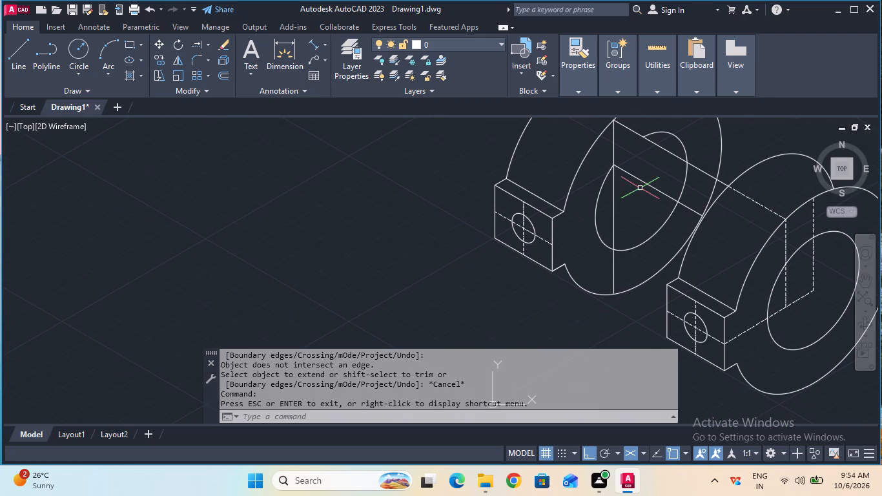
left_click(24, 62)
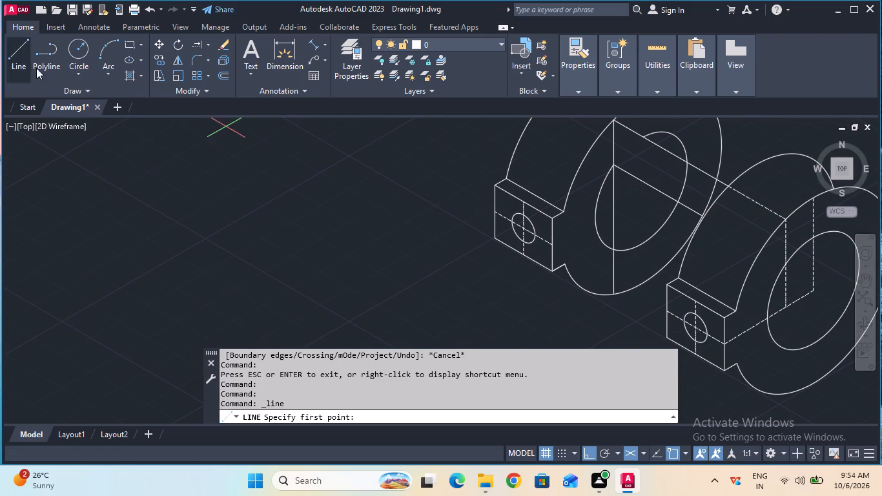
left_click(615, 252)
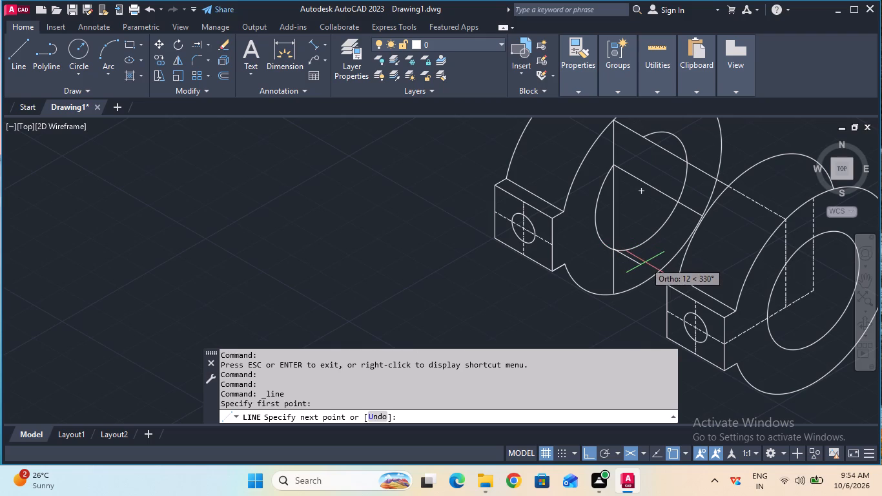
type("15")
key("Return")
key("Escape")
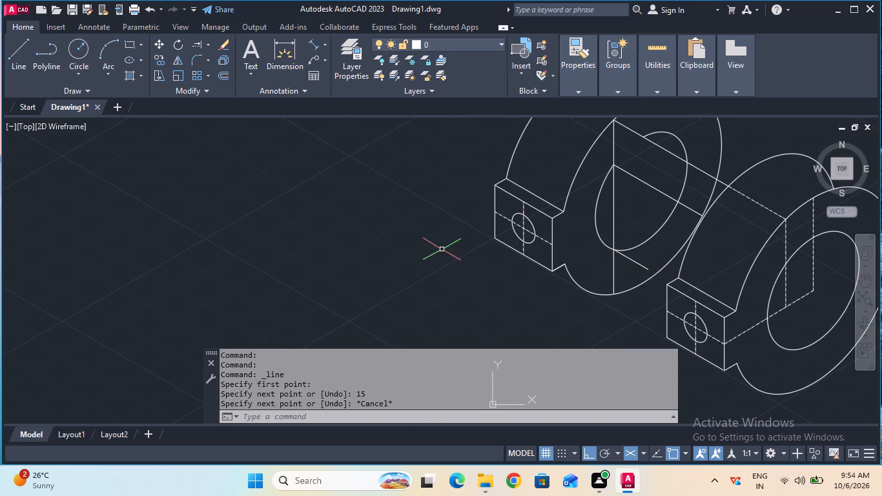
Draw a 15 mm line at 330° from the vertical edge's lower end on the rear ring's outer arc.
left_click(27, 66)
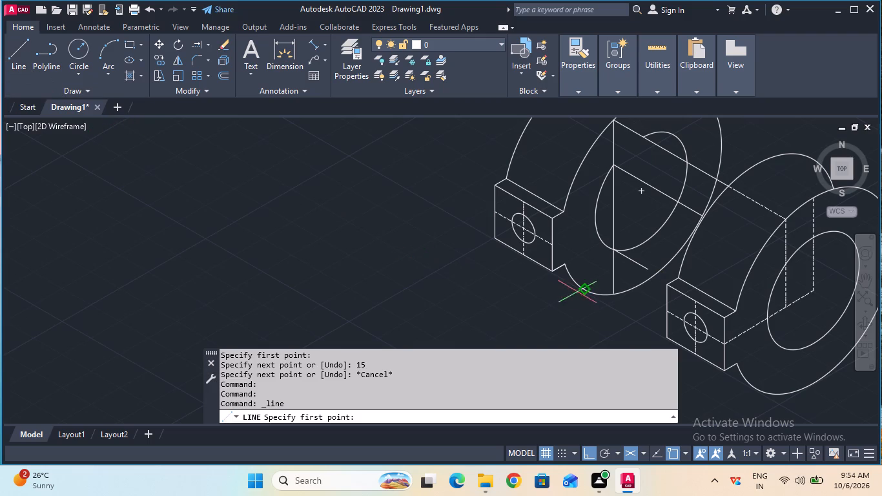
left_click(613, 294)
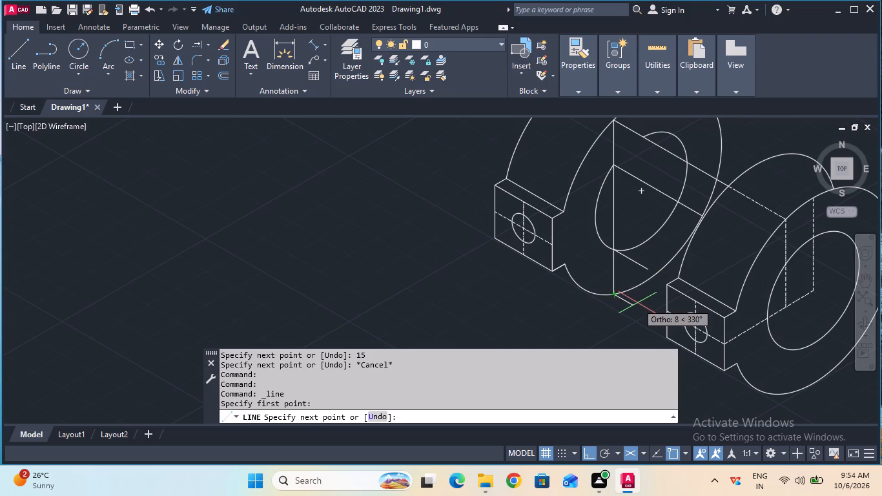
type("15")
key("Return")
key("Escape")
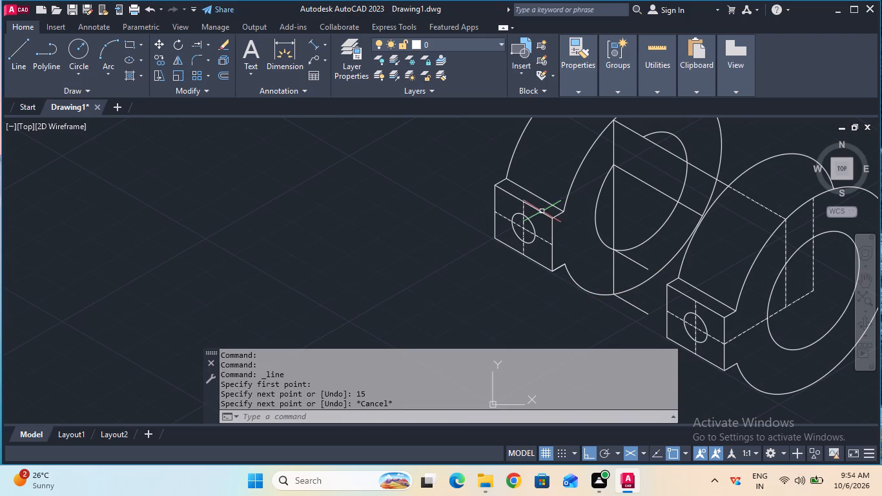
Extend both 15 mm lines at 330° forward to the front ring's flange block.
left_click(193, 42)
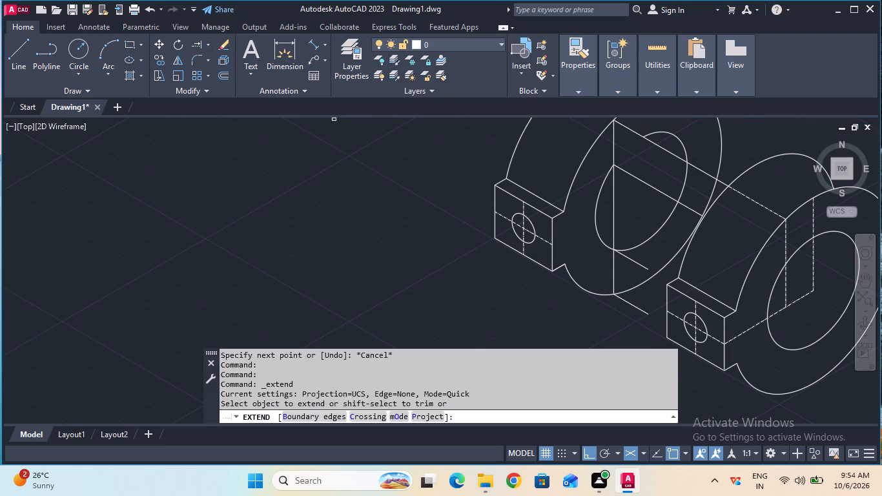
left_click(647, 270)
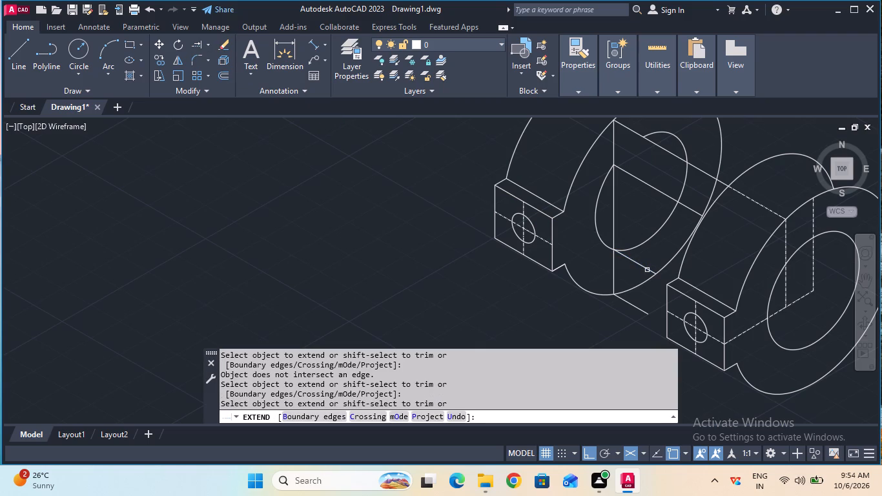
left_click(651, 270)
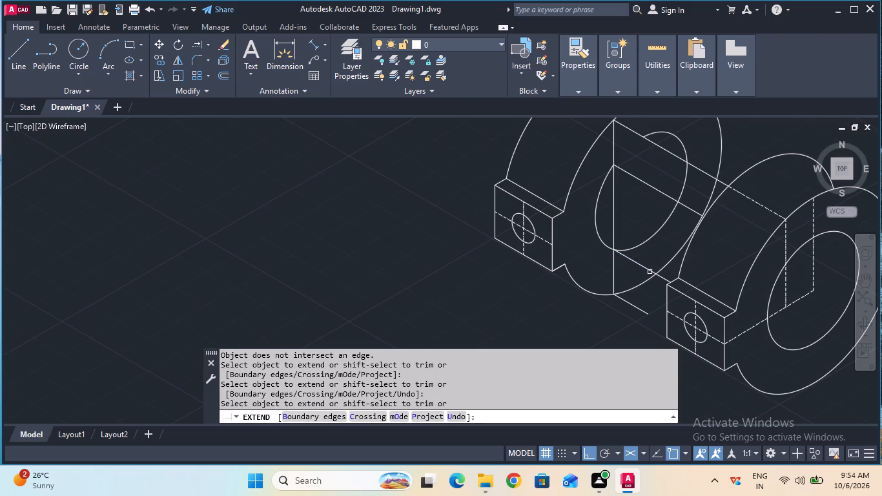
left_click(639, 311)
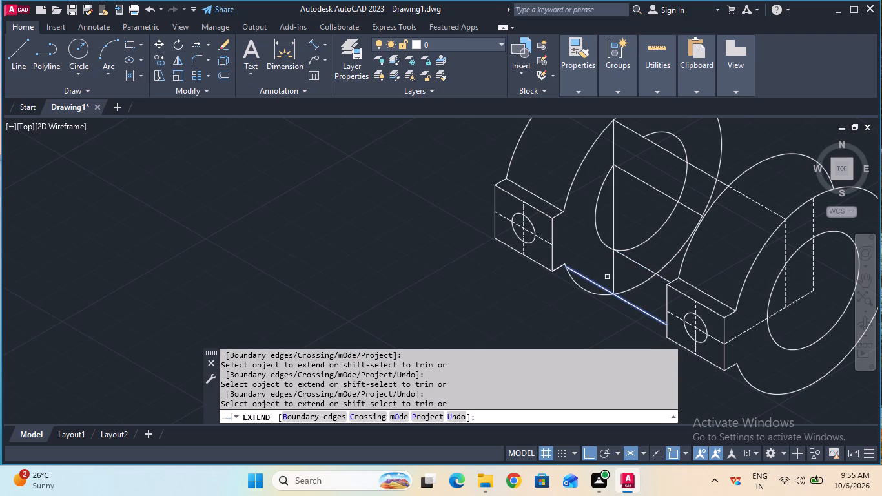
key("Escape")
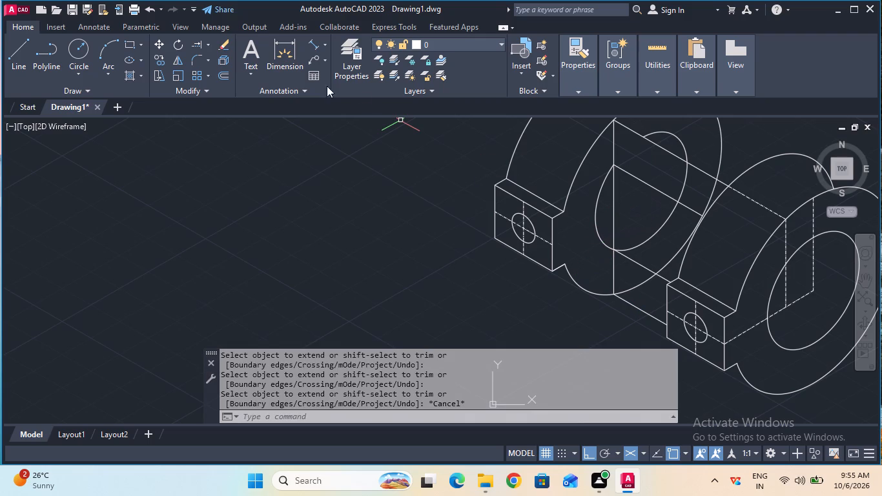
Trim the portions of the rear ring's inner isocircle and outer arc that lie behind the connecting body.
left_click(208, 46)
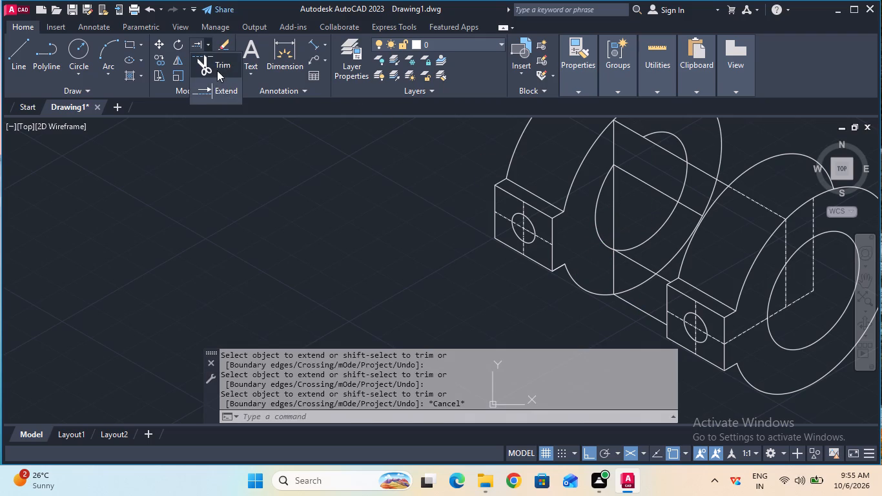
left_click(217, 69)
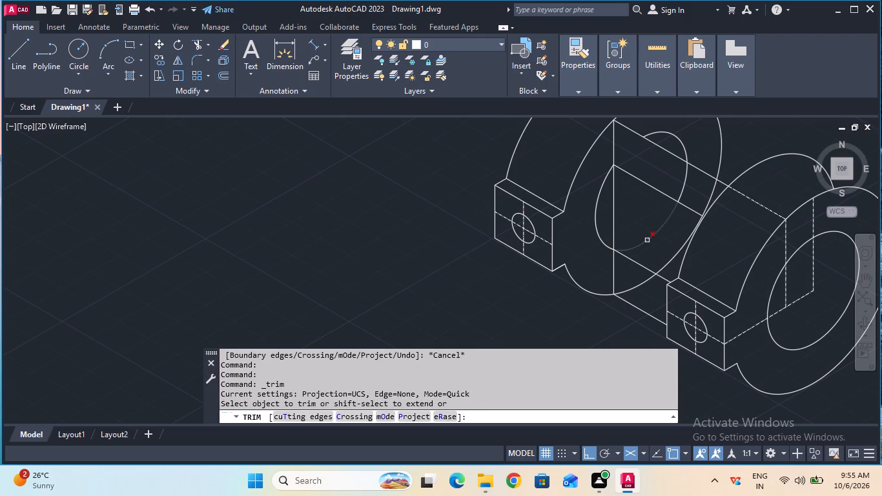
left_click(648, 240)
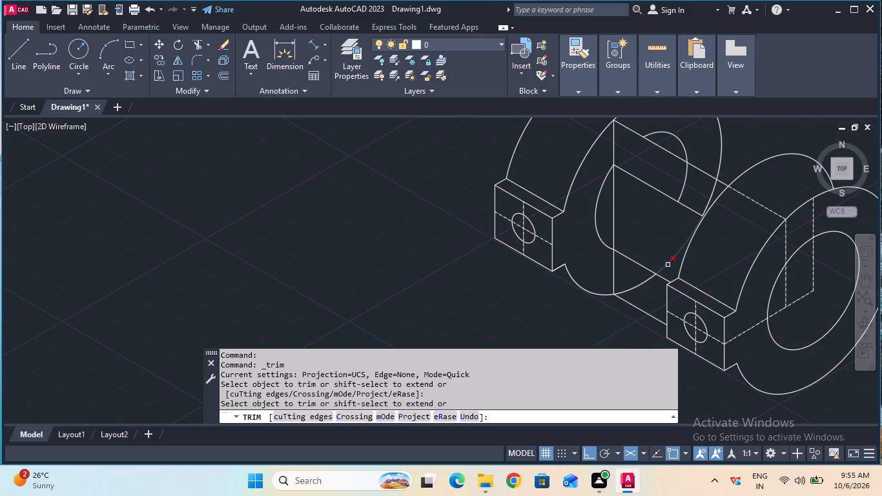
left_click(668, 263)
scroll(646, 228, "down", 1, "ctrl")
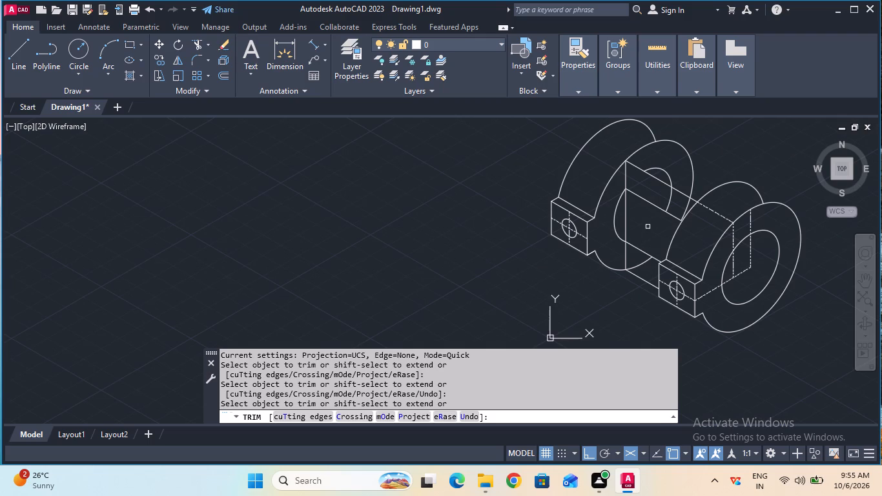
left_click(667, 204)
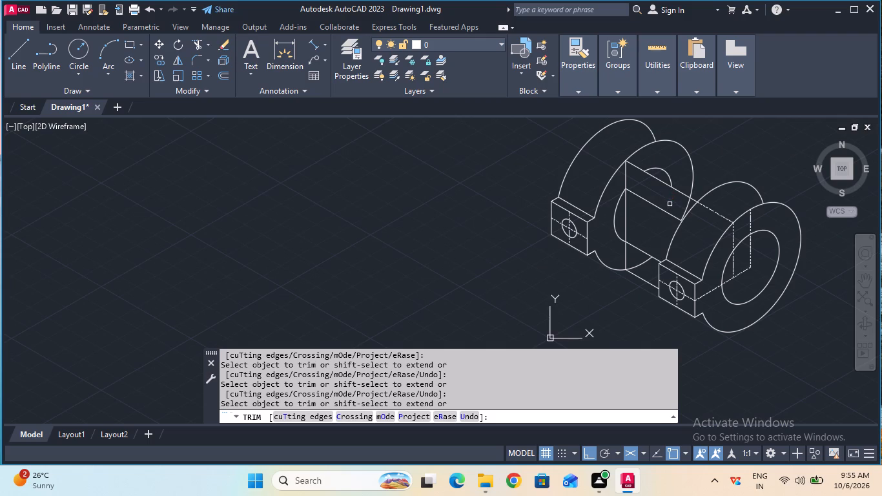
left_click(688, 203)
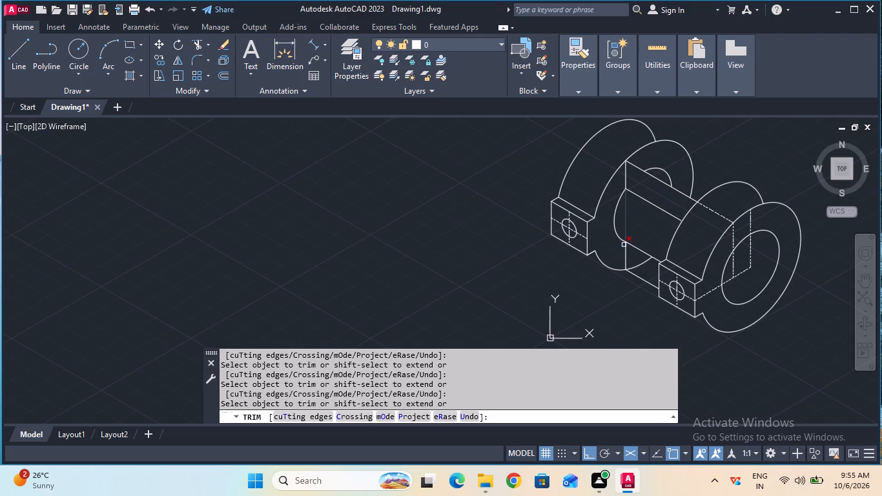
left_click(636, 267)
key("Escape")
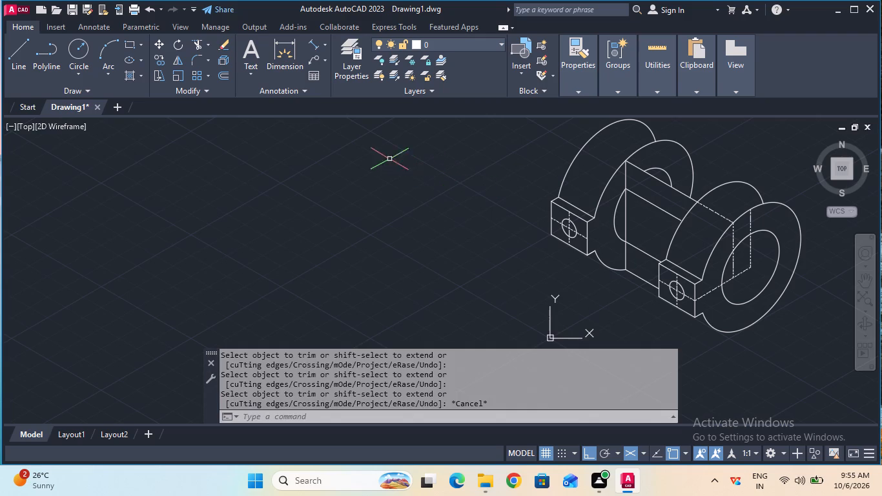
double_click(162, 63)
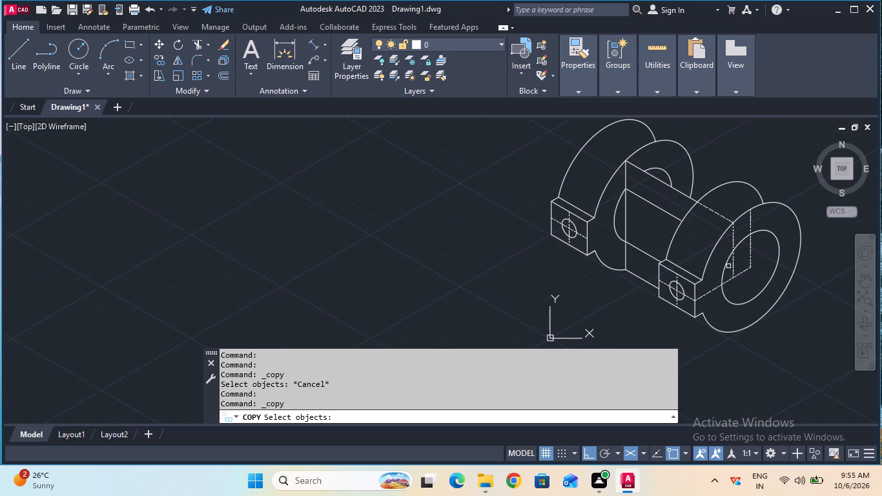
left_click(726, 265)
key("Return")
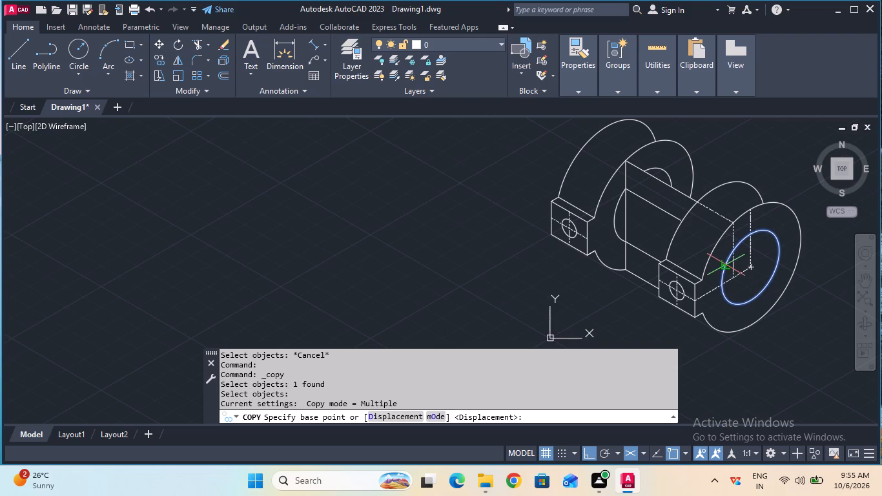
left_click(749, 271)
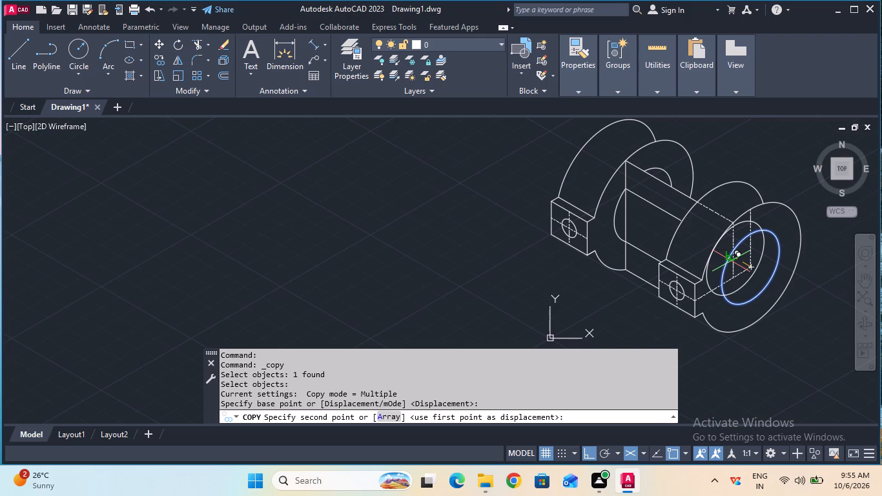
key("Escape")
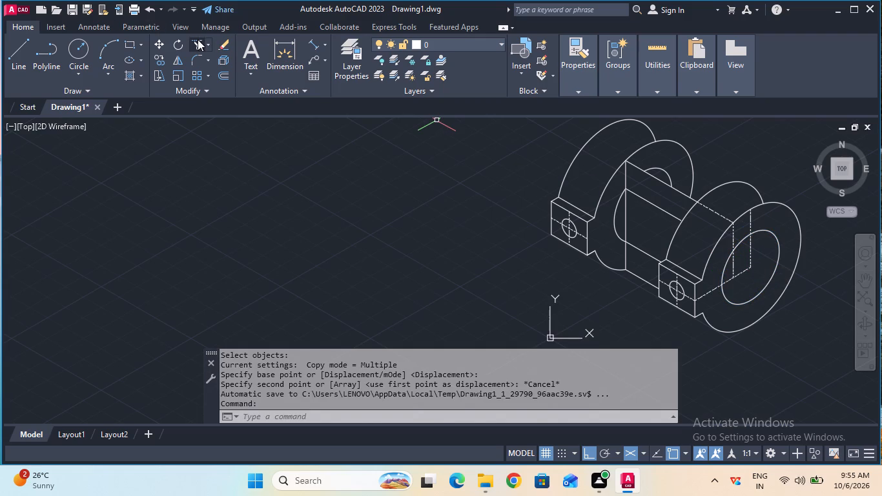
Trim the vertical edge where it crosses the opening of the rear ring's inner isocircle.
left_click(198, 39)
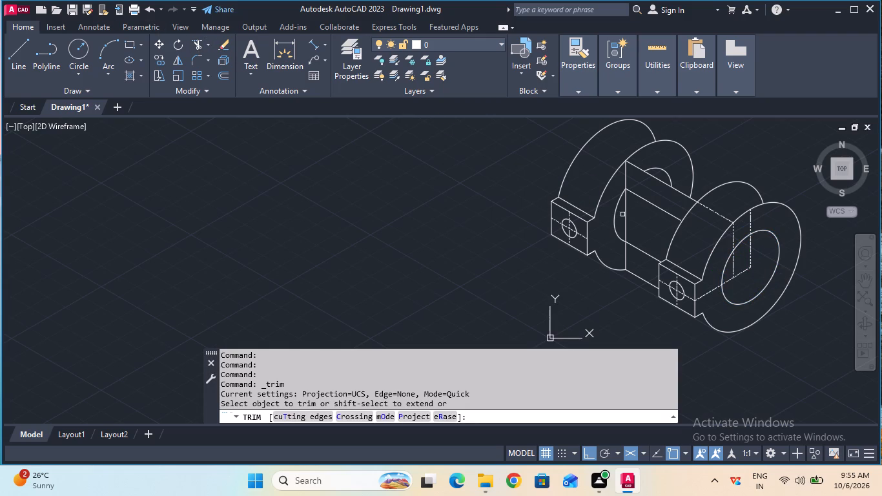
left_click(626, 217)
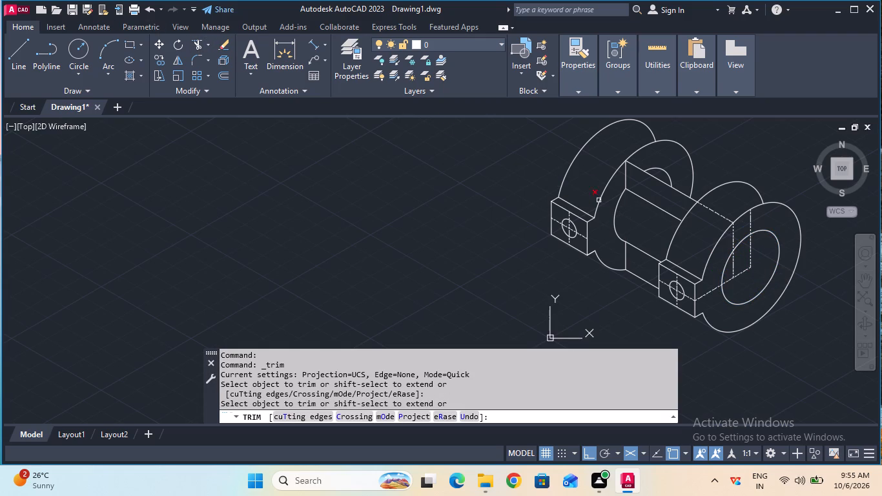
key("Escape")
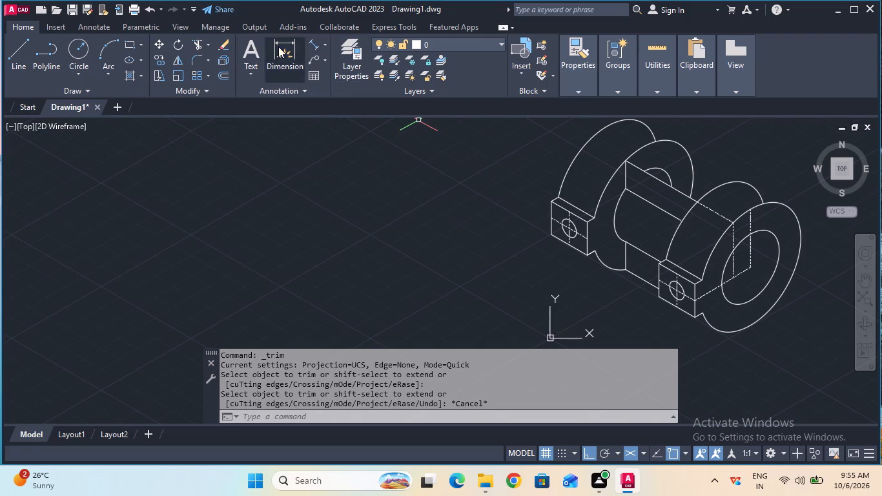
Copy the front ring's inner isocircle 100 mm back along the body axis to the rear ring's far face.
left_click(161, 57)
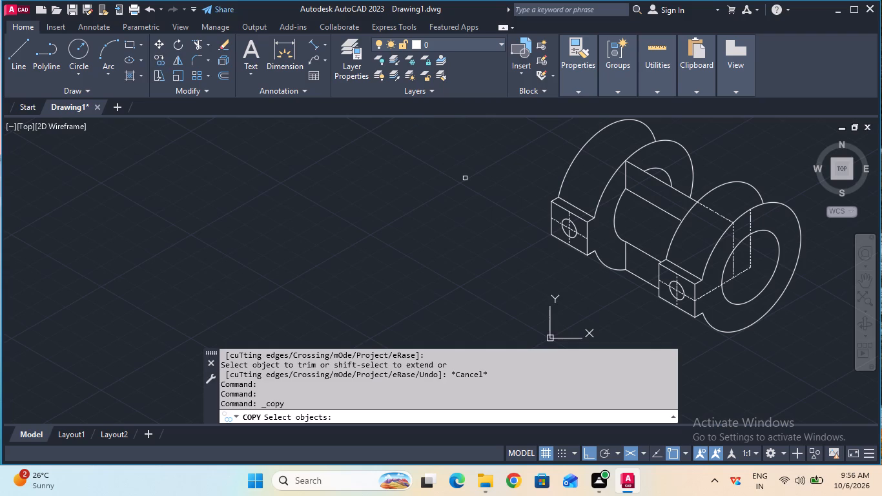
left_click(725, 263)
key("Return")
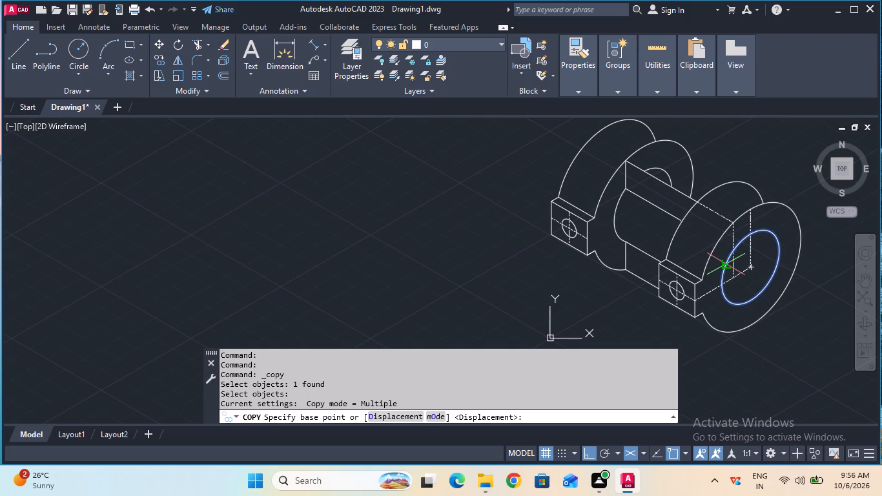
left_click(754, 269)
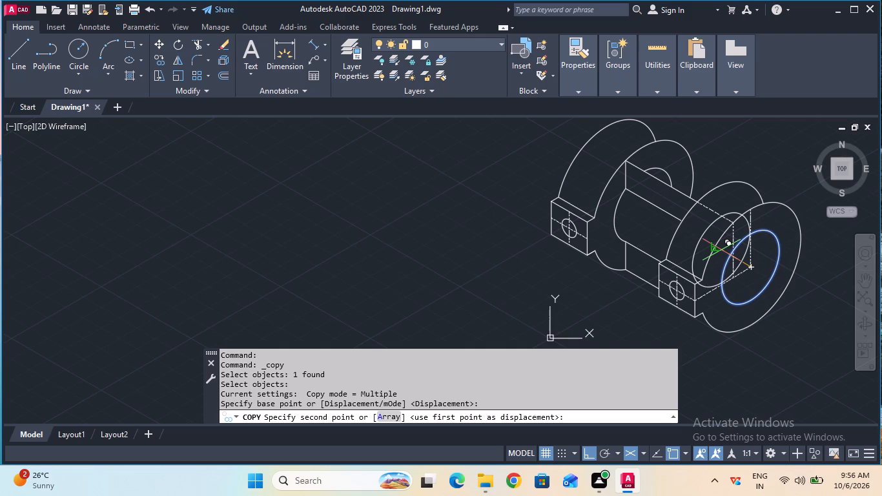
type("100")
key("Return")
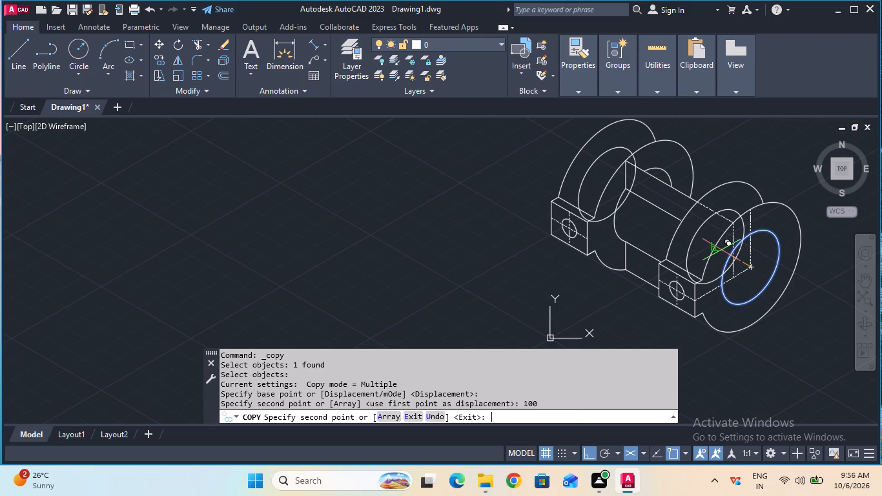
key("Escape")
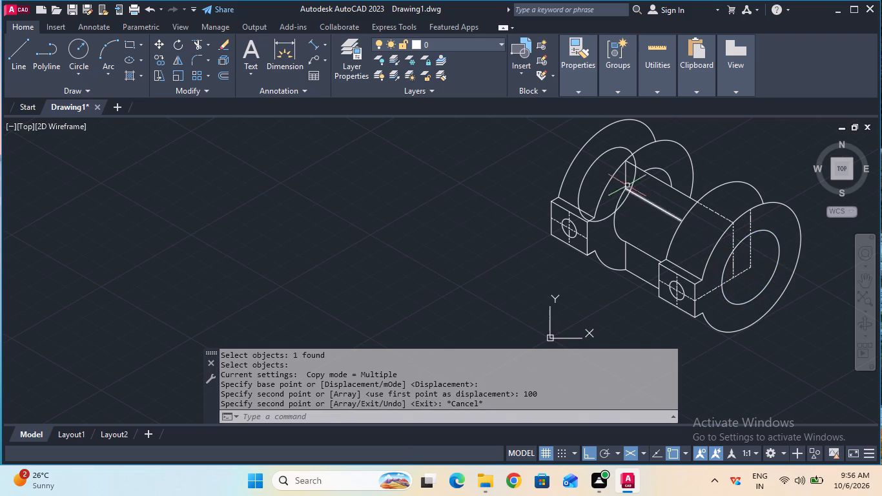
Trim the copied isocircle to leave only the short arc inside the rear ring's bore.
left_click(201, 46)
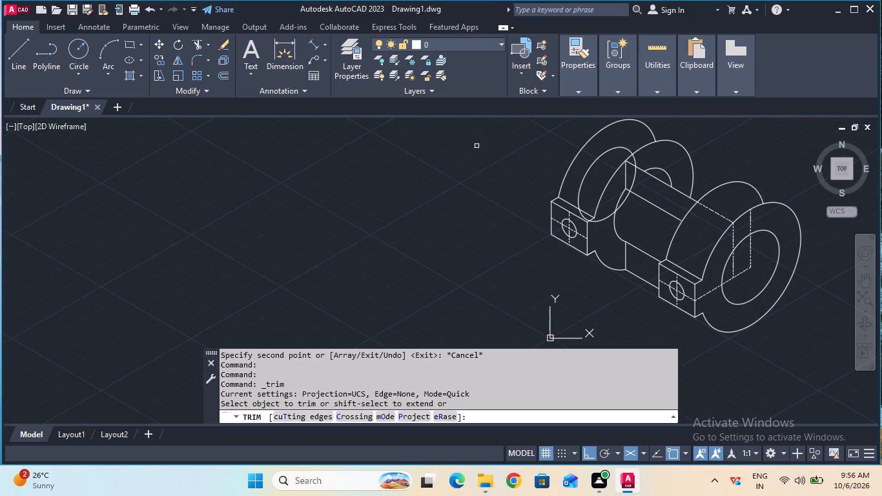
left_click(590, 168)
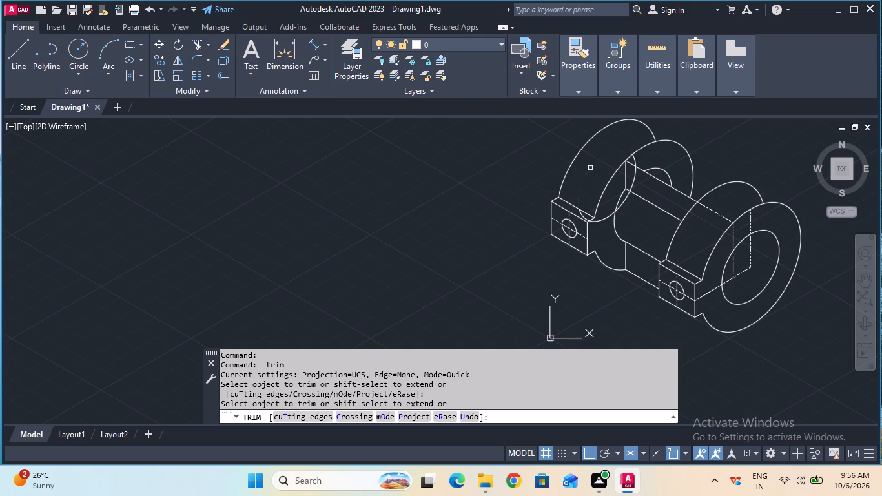
left_click(635, 159)
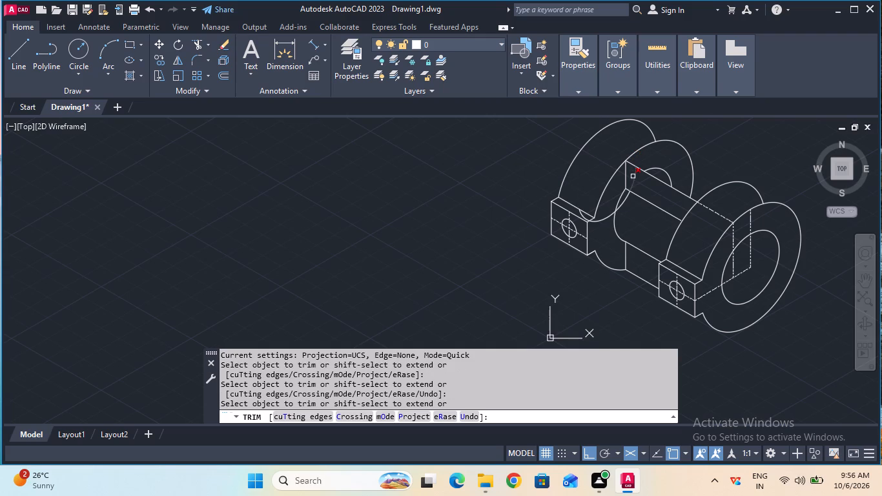
left_click(633, 177)
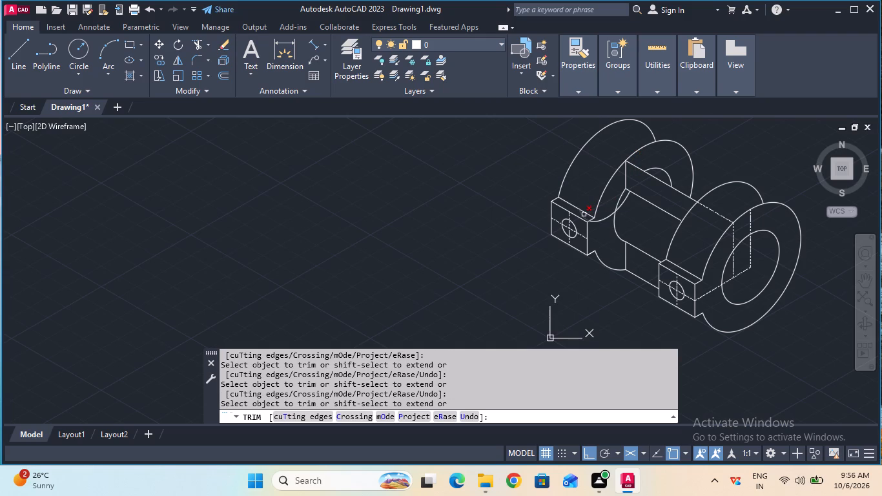
left_click(584, 214)
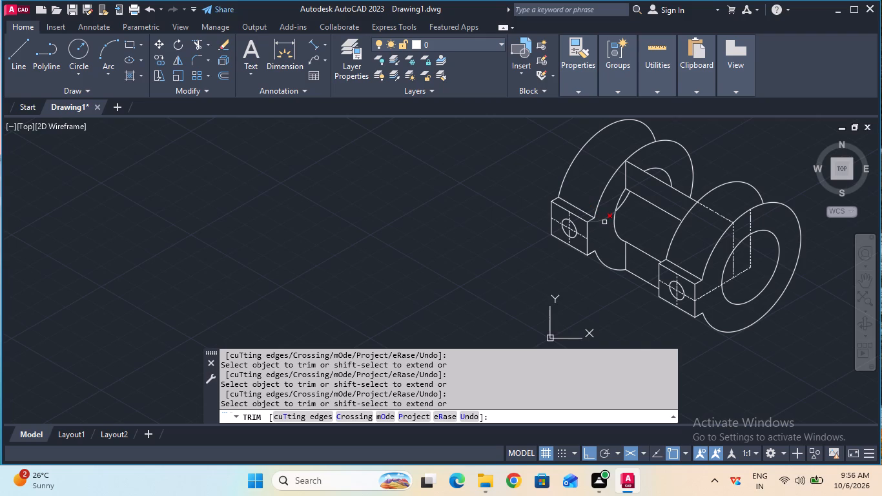
left_click(603, 220)
key("Escape")
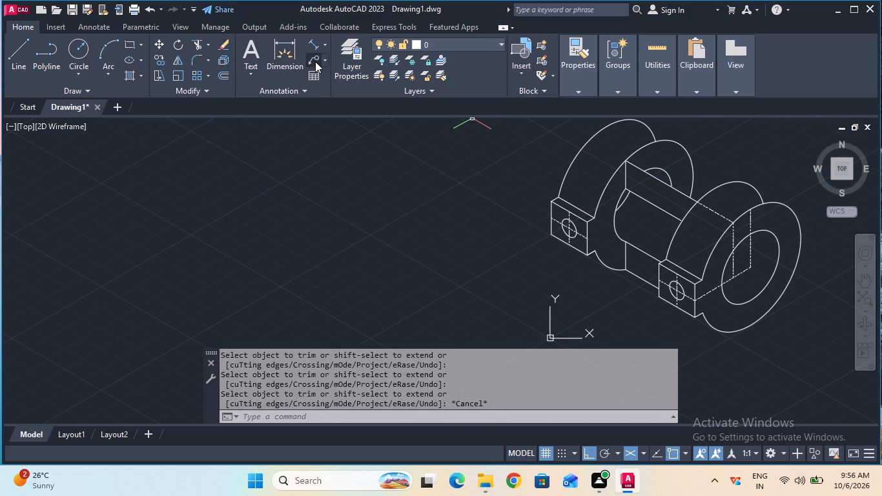
Measure the length of the front flange block's rear top edge with an aligned dimension.
left_click(314, 45)
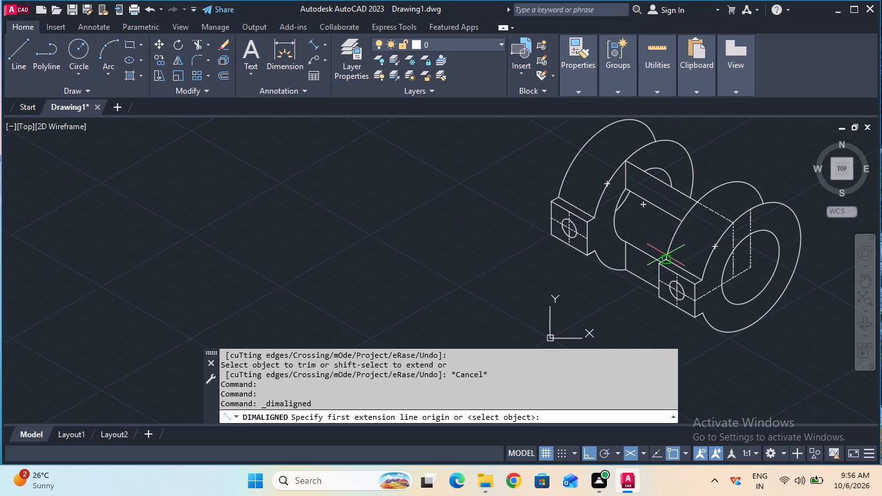
left_click(666, 260)
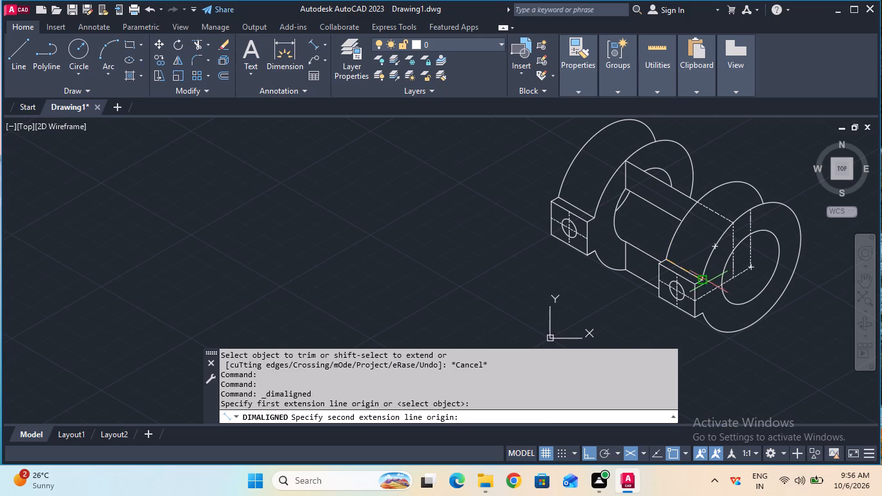
left_click(701, 281)
key("Escape")
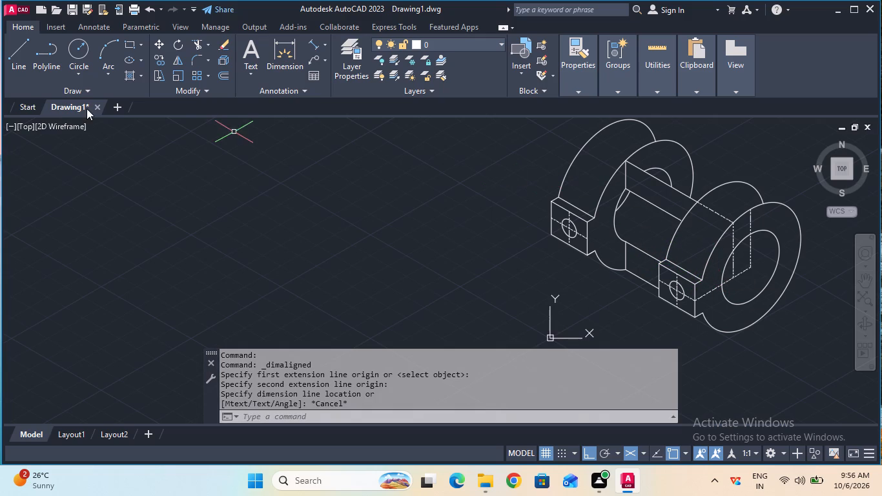
Set the linetype to CENTER and draw a 25 mm line at 150° from the top end of the front ring's vertical centreline.
left_click(861, 284)
left_click_drag(775, 264, 697, 303)
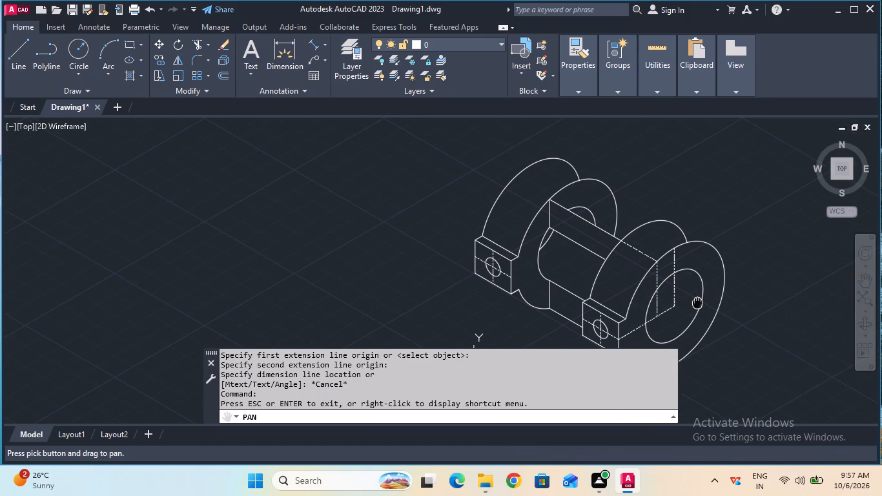
key("Escape")
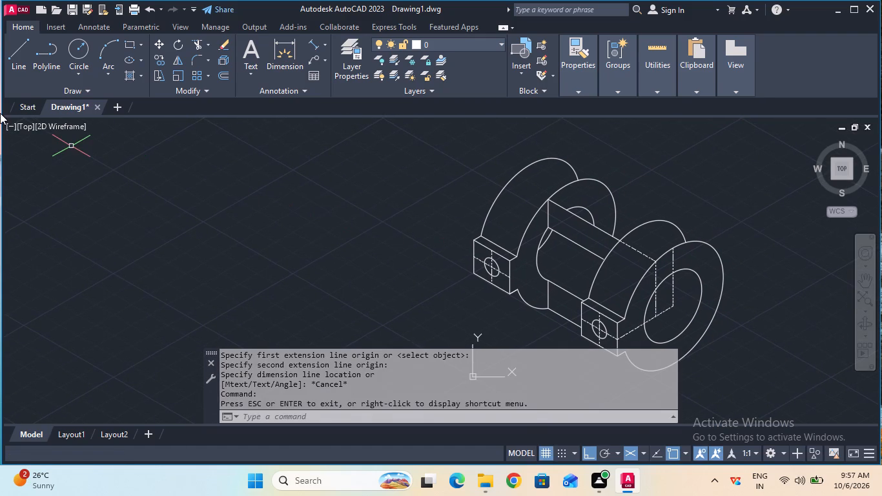
left_click(15, 72)
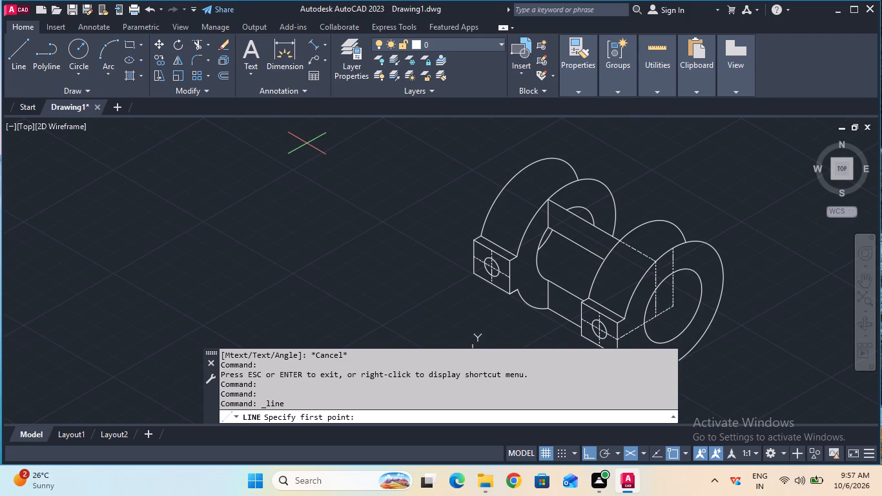
key("Escape")
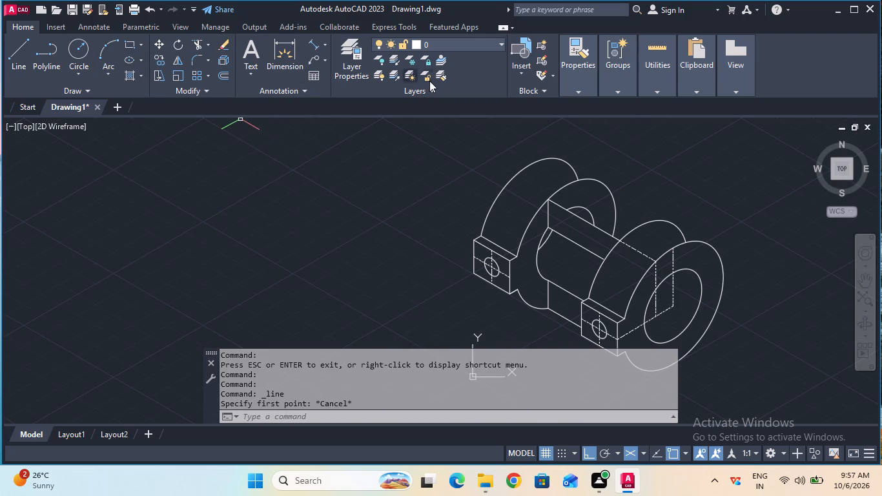
left_click(563, 88)
left_click(637, 130)
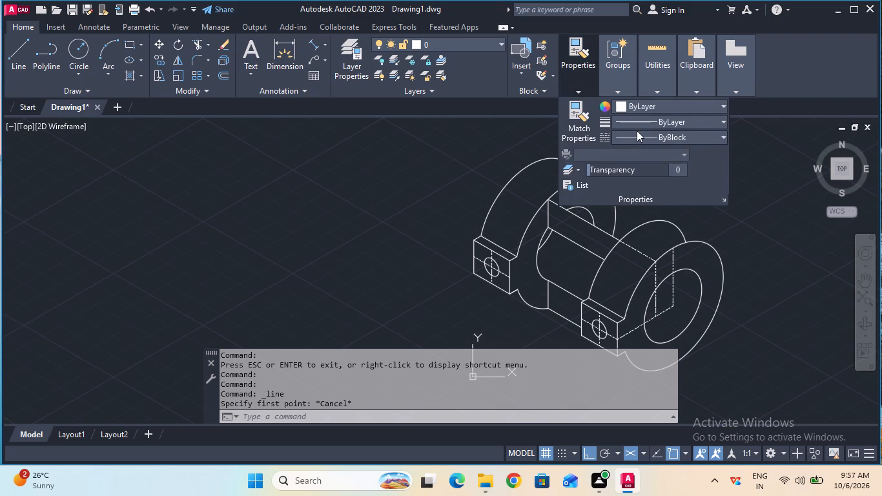
double_click(639, 130)
left_click(648, 140)
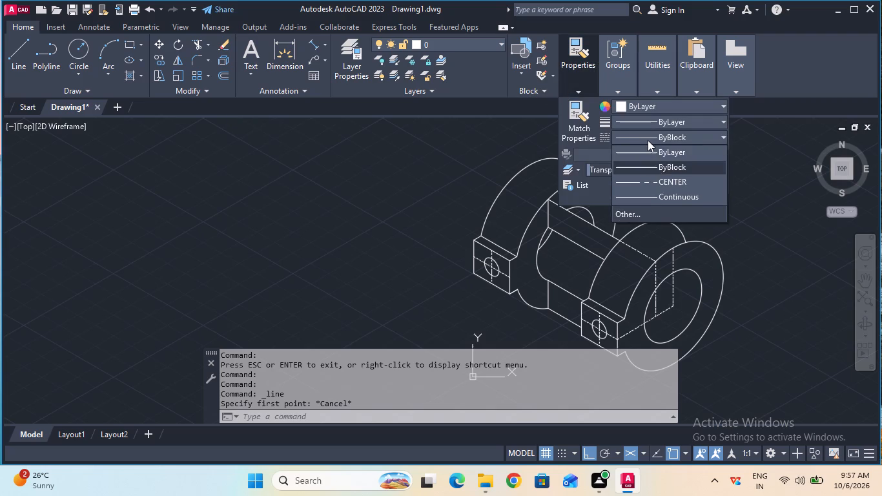
left_click(666, 183)
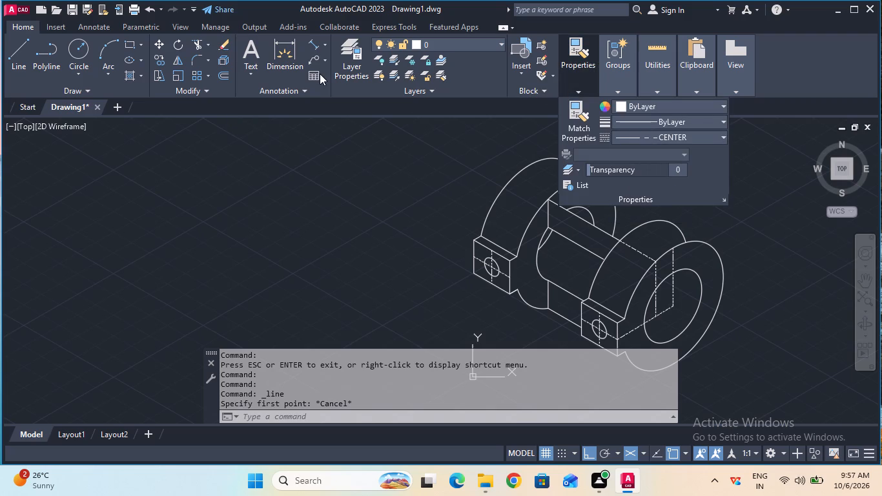
left_click(585, 92)
left_click(582, 92)
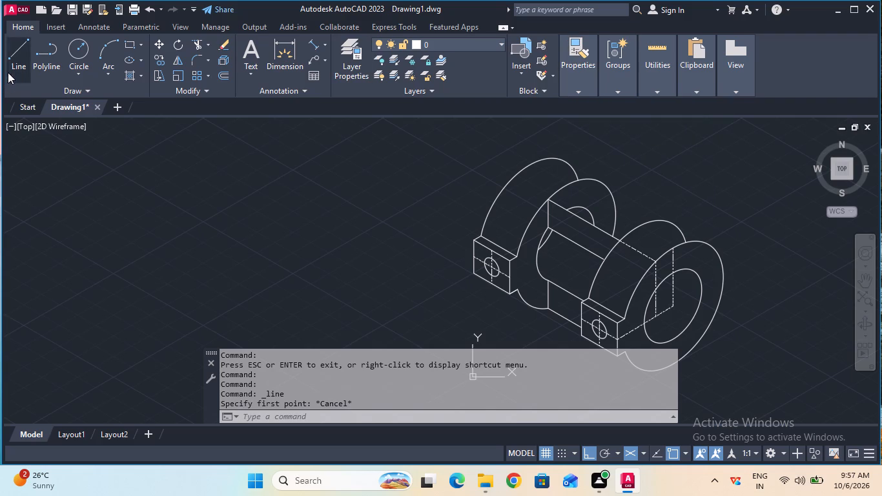
left_click(9, 71)
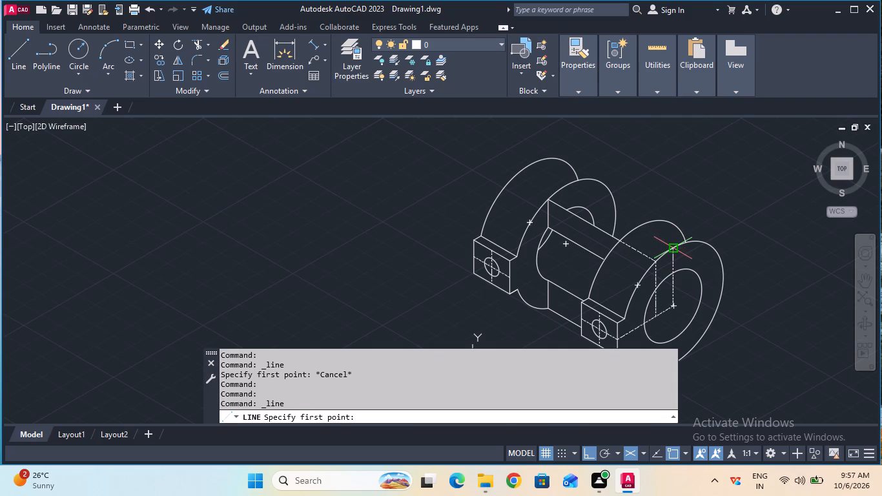
left_click(674, 249)
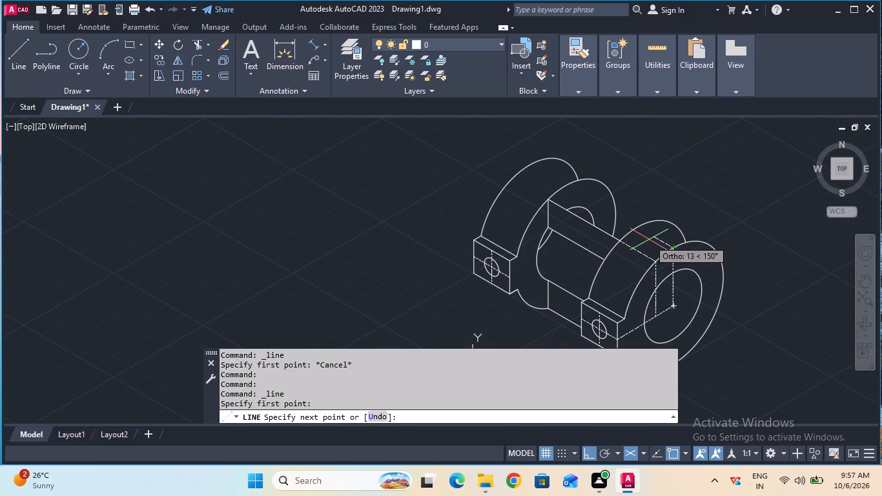
type("25")
key("Return")
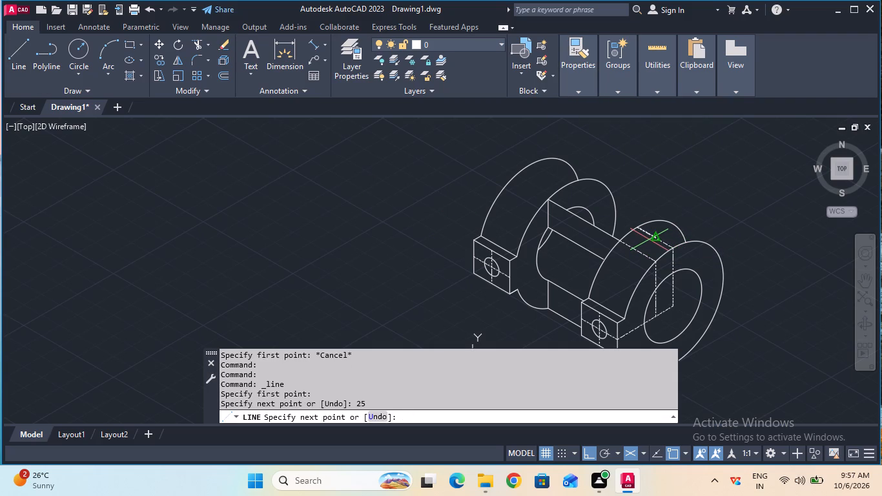
key("Escape")
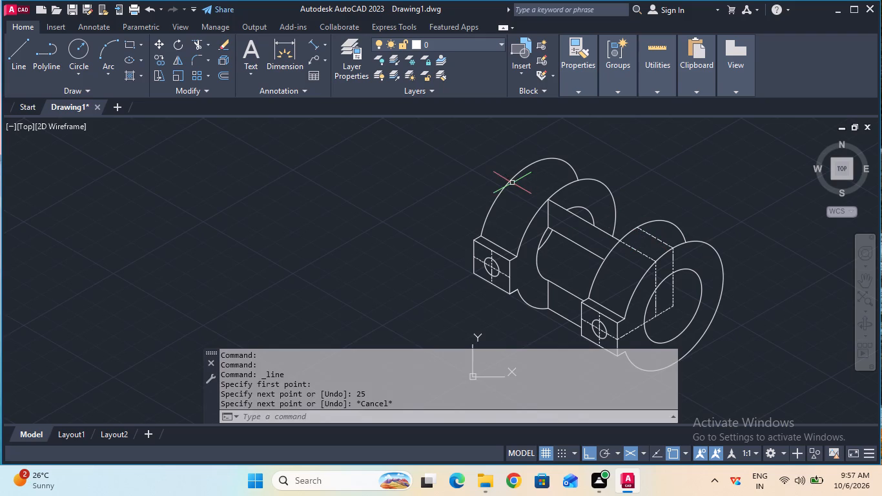
Set the linetype back to ByBlock and draw a 50 mm line at 30° from the far end of the 25 mm line.
left_click(16, 59)
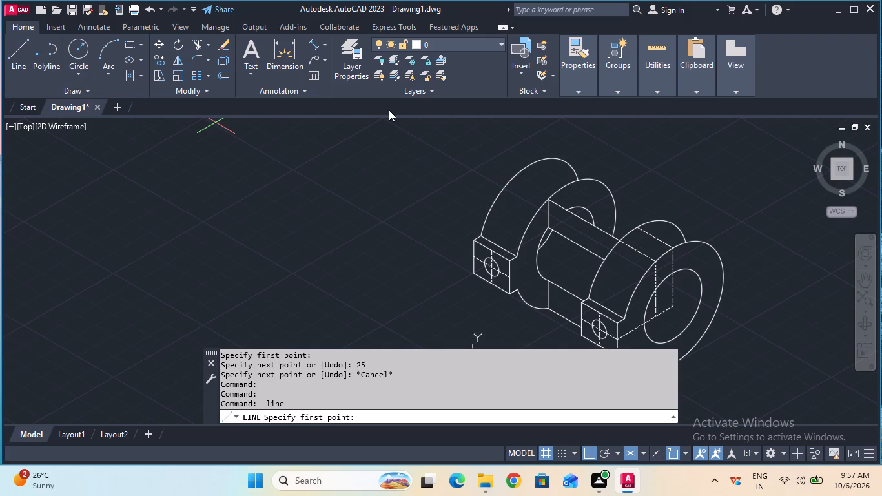
left_click(587, 90)
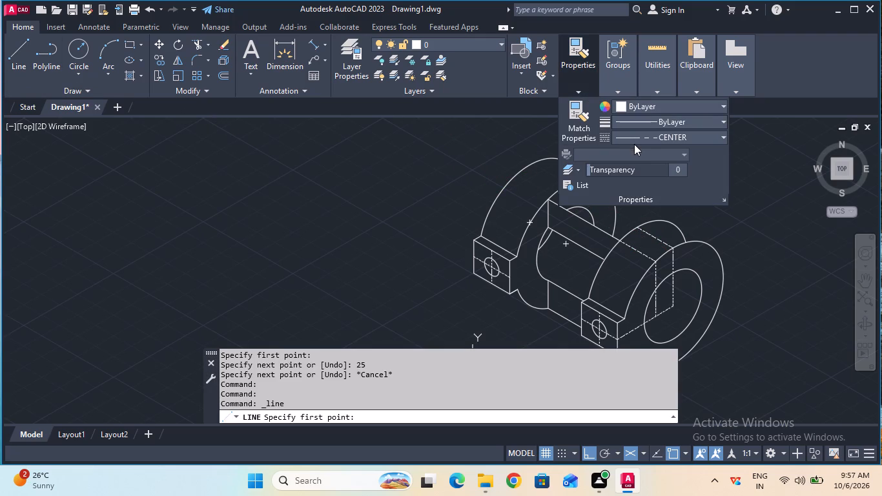
left_click(634, 141)
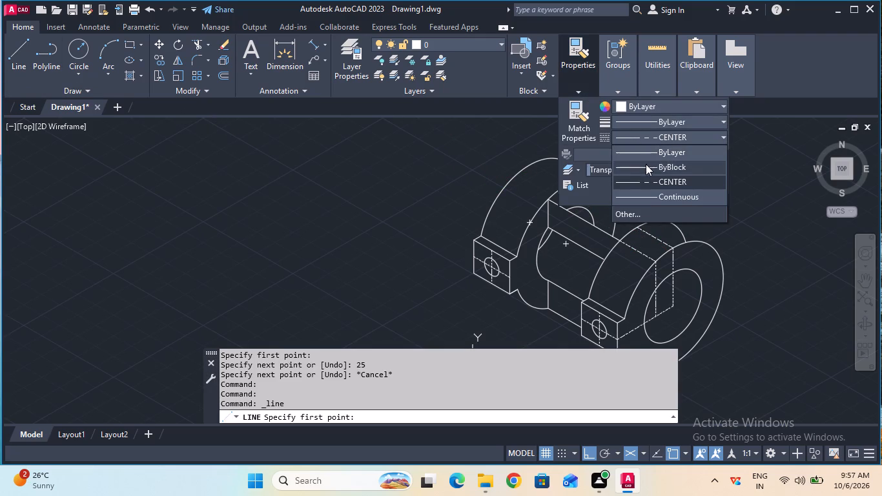
left_click(646, 165)
left_click(19, 52)
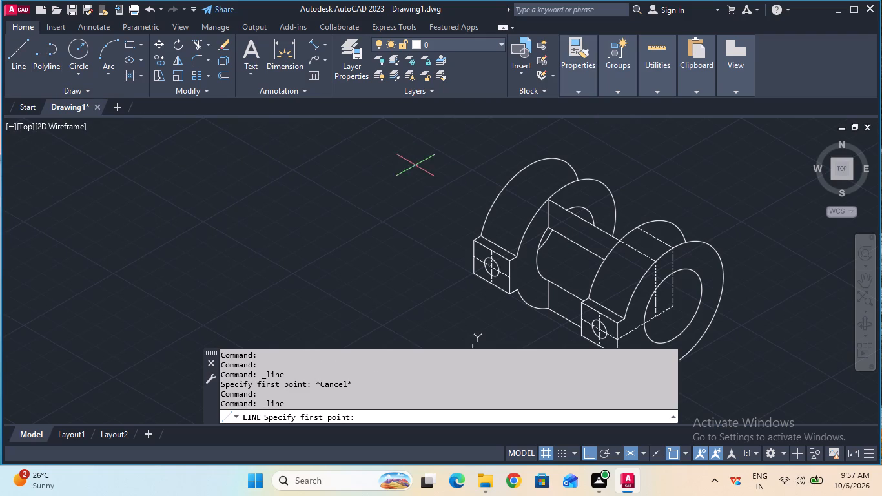
left_click(637, 229)
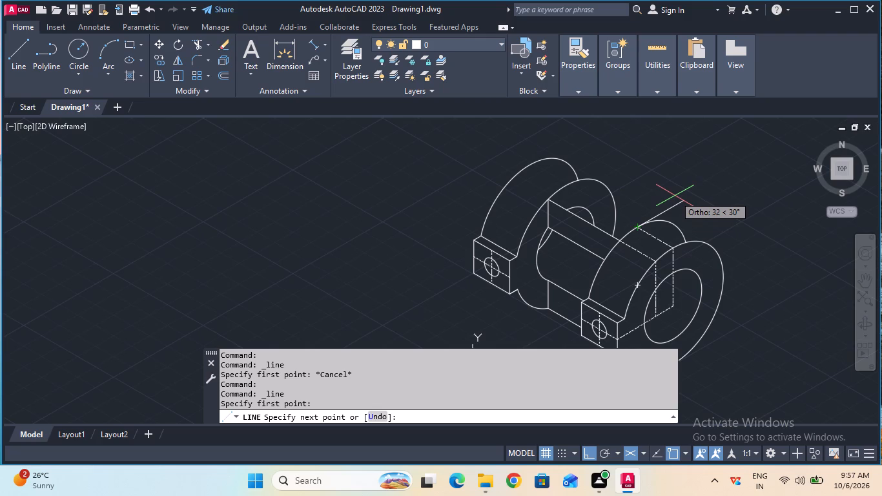
type("50")
key("Return")
key("Escape")
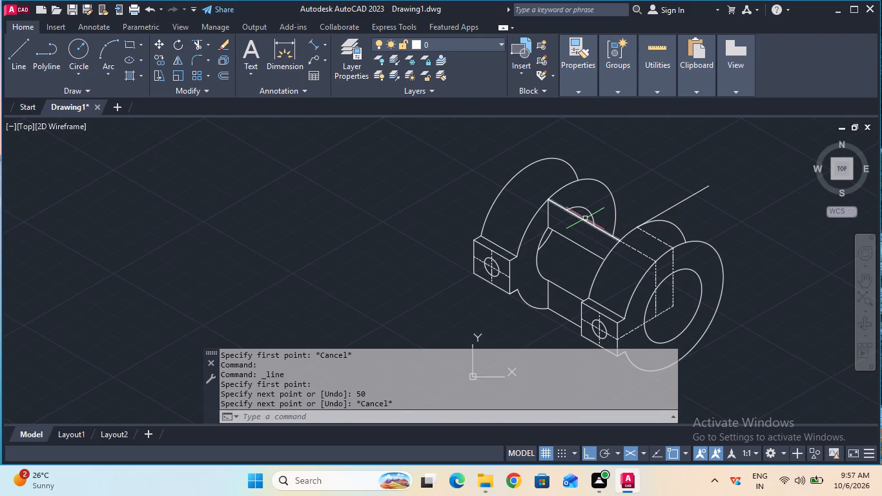
Trim away the 25 mm dashed construction line across the top of the front ring.
left_click(14, 61)
key("Escape")
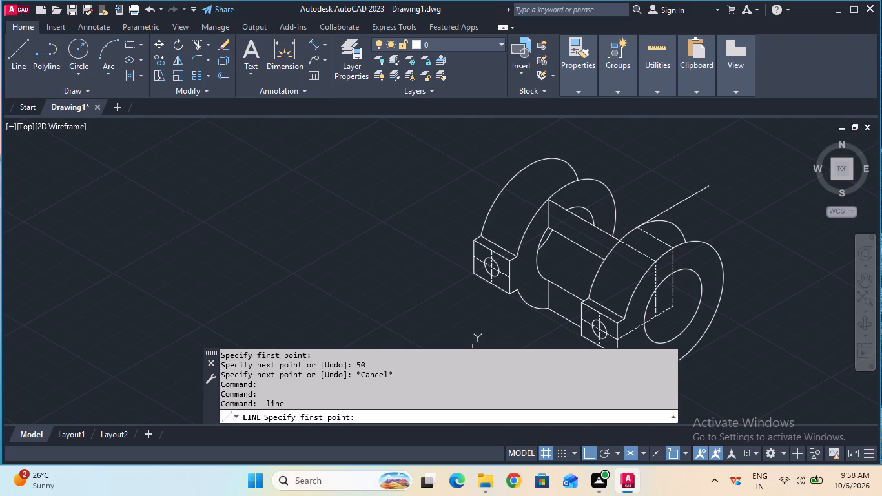
left_click(192, 41)
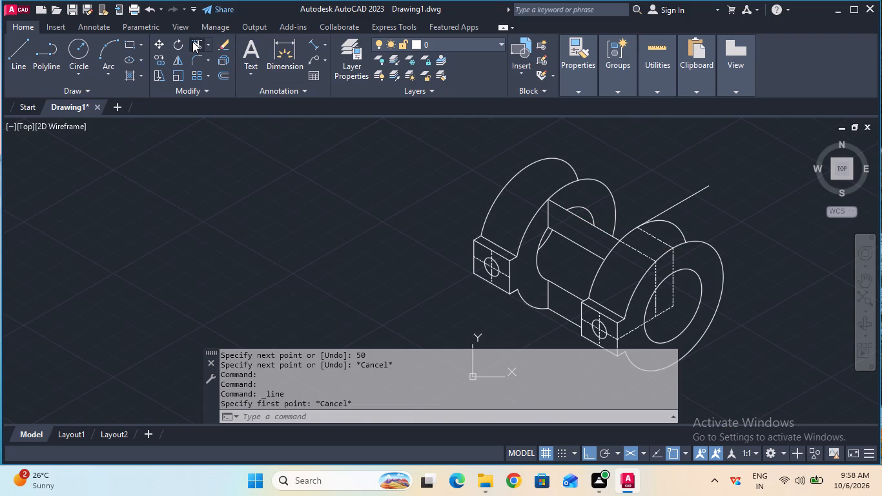
left_click(652, 237)
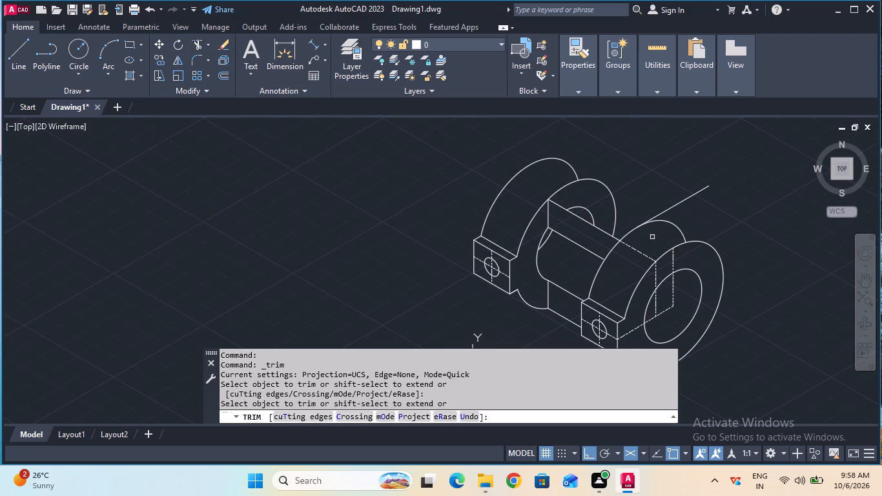
key("Escape")
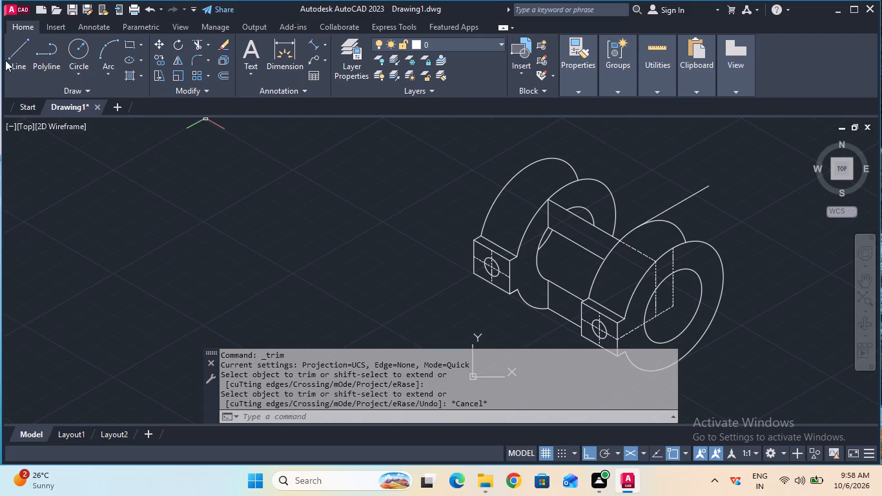
Complete the flat arm outline from the 50 mm line's lower end with a 15 mm edge at 330°, a parallel 50 mm edge and the closing end edge.
left_click(17, 59)
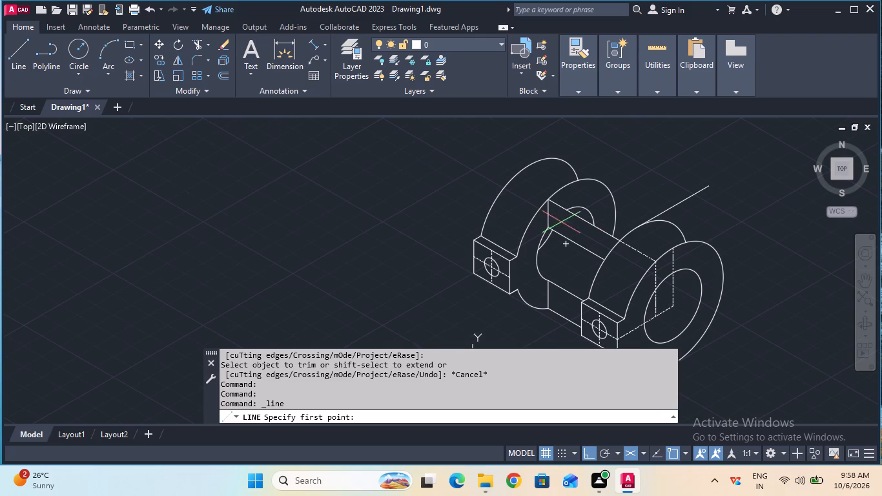
left_click(641, 228)
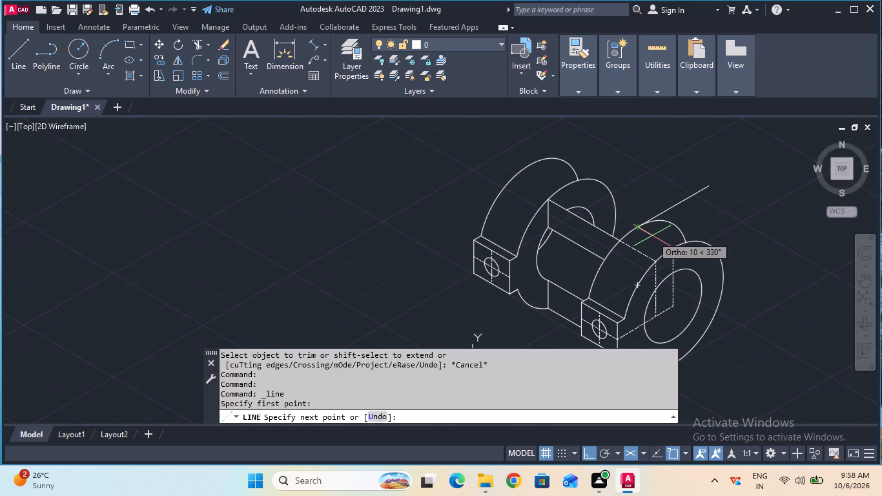
type("15")
key("Return")
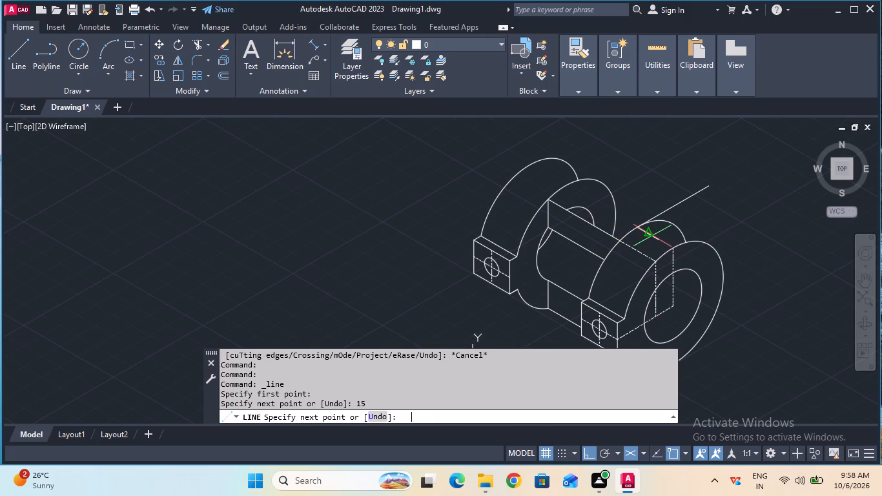
key("Escape")
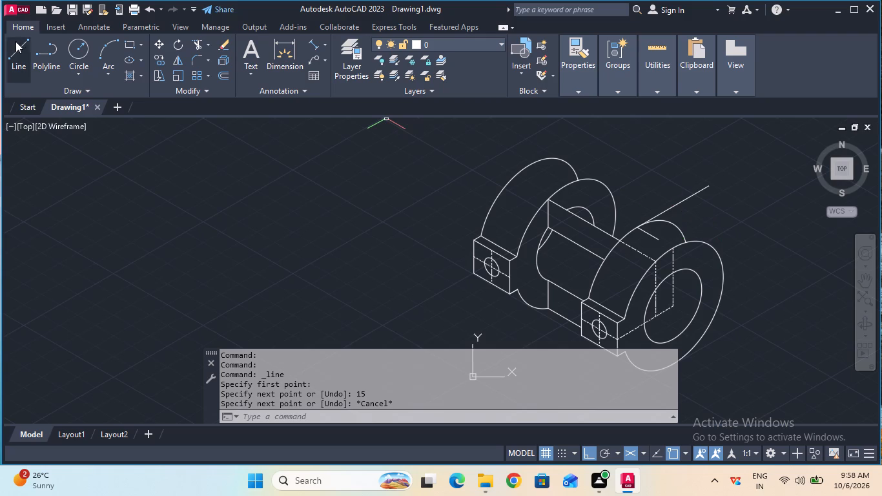
left_click(17, 44)
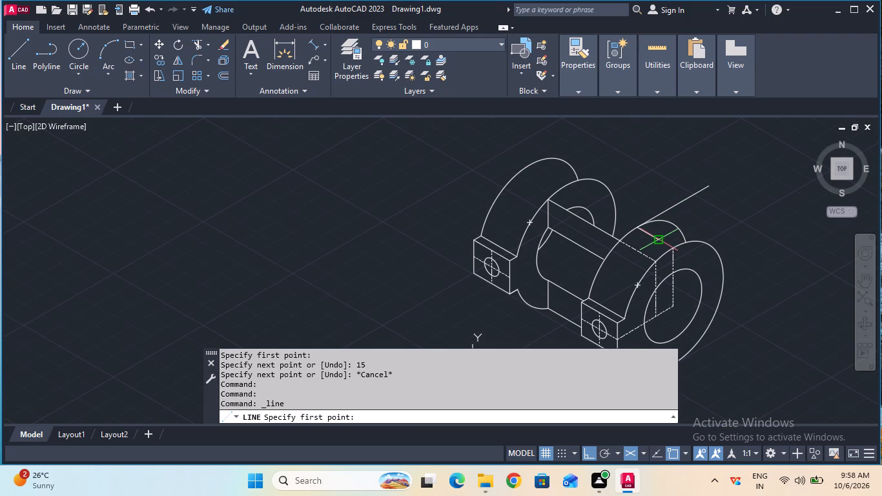
left_click(658, 238)
type("50")
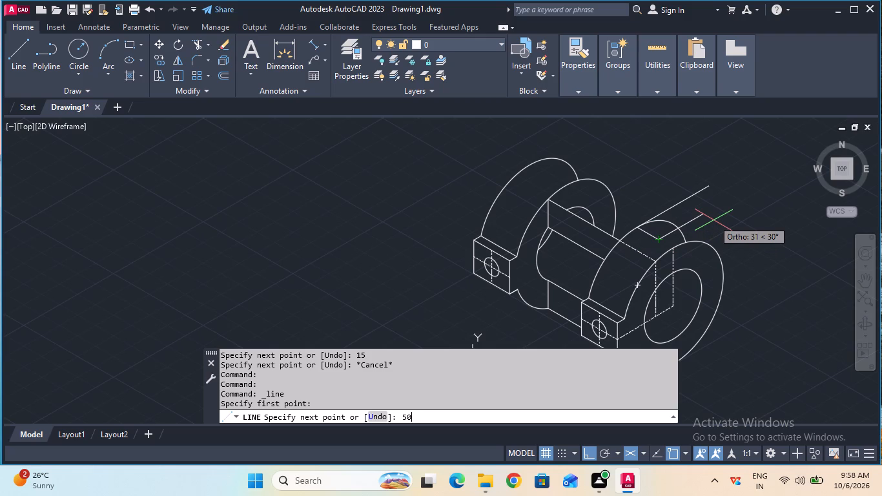
key("Return")
key("Escape")
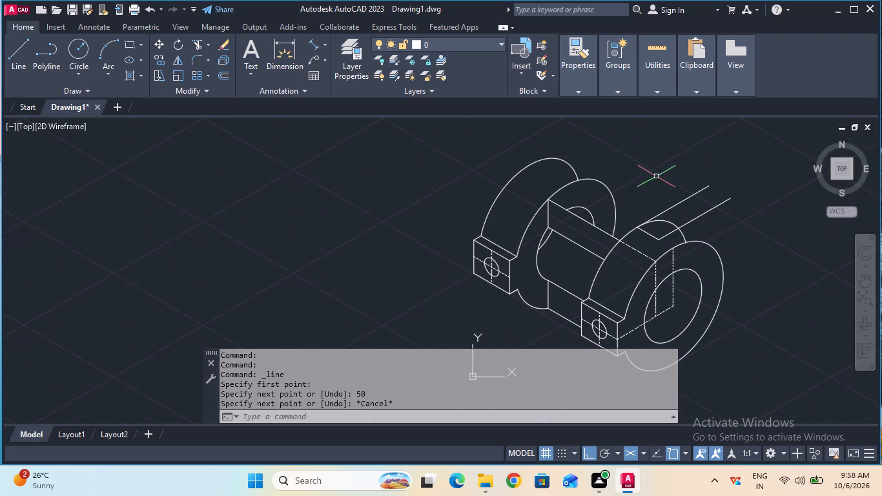
left_click(25, 59)
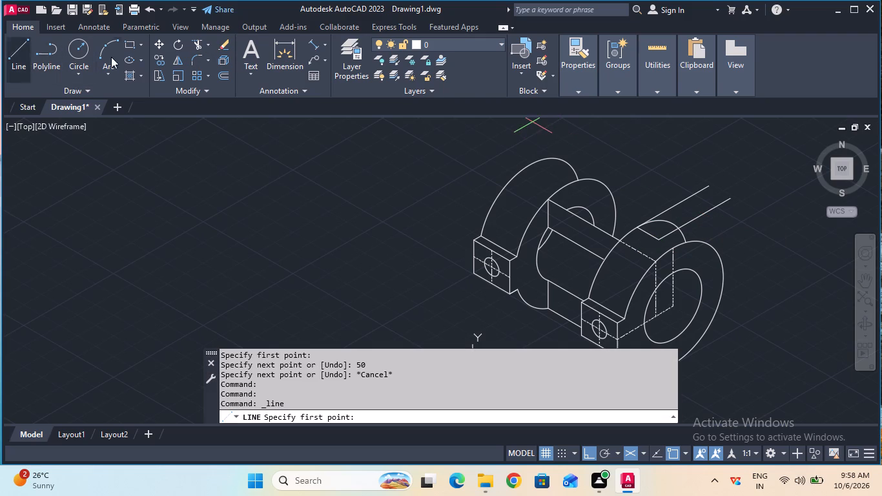
left_click(711, 185)
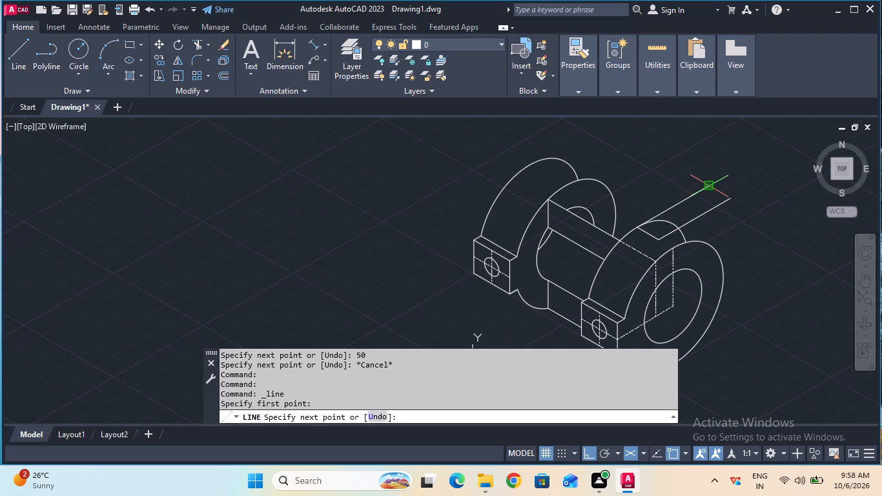
left_click(730, 198)
key("Escape")
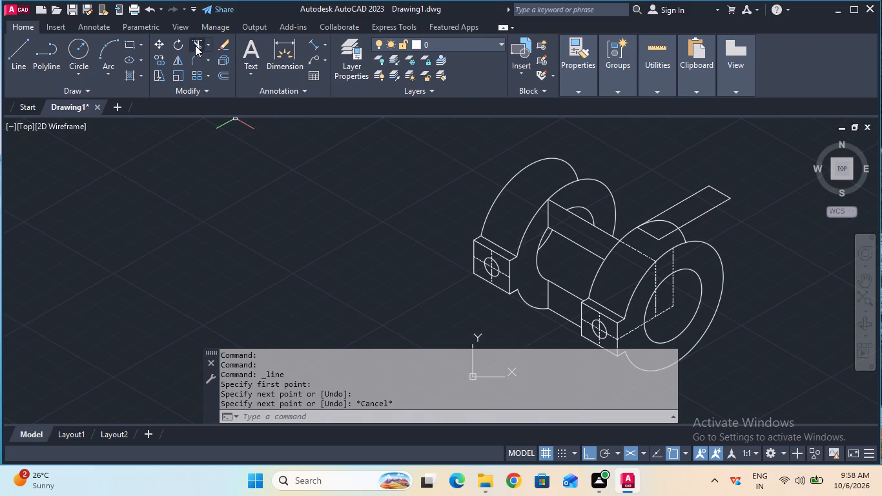
Trim the part of the front ring's rear arc that lies within the flat arm outline.
left_click(195, 45)
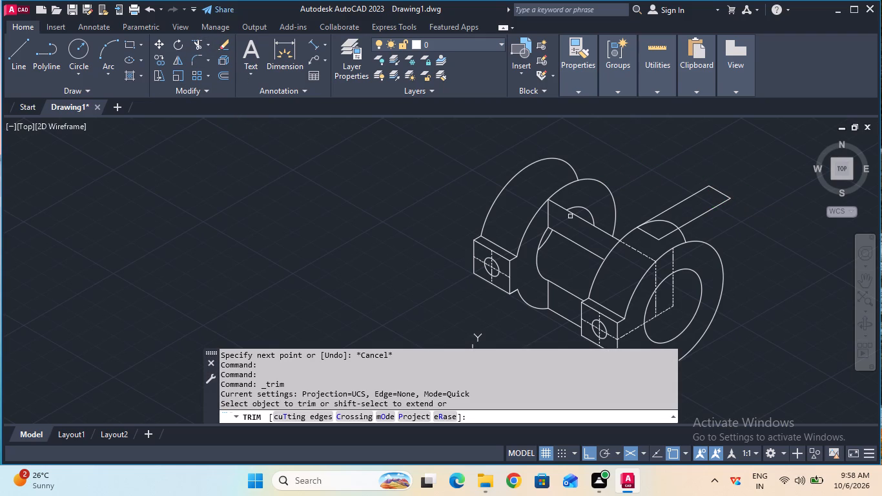
left_click(670, 223)
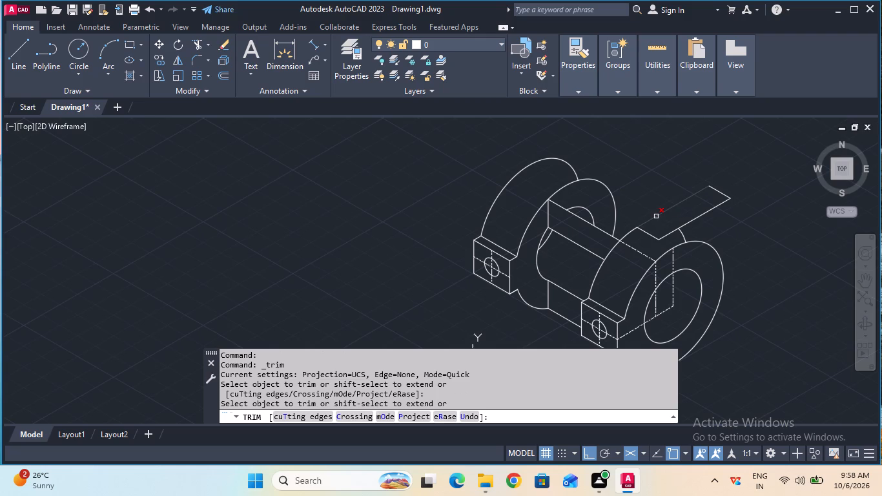
key("Escape")
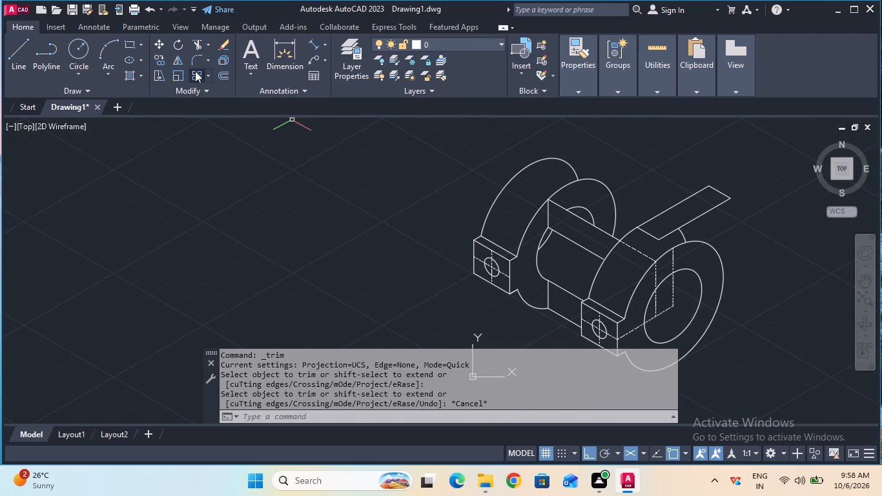
Set the linetype to CENTER and draw a 50 mm line at 150° from the front arm's inner corner towards the rear ring.
left_click(30, 56)
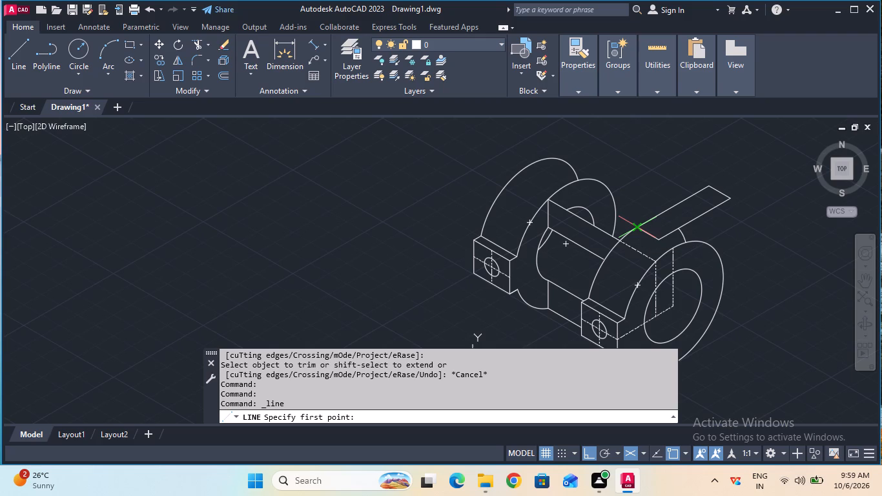
key("Escape")
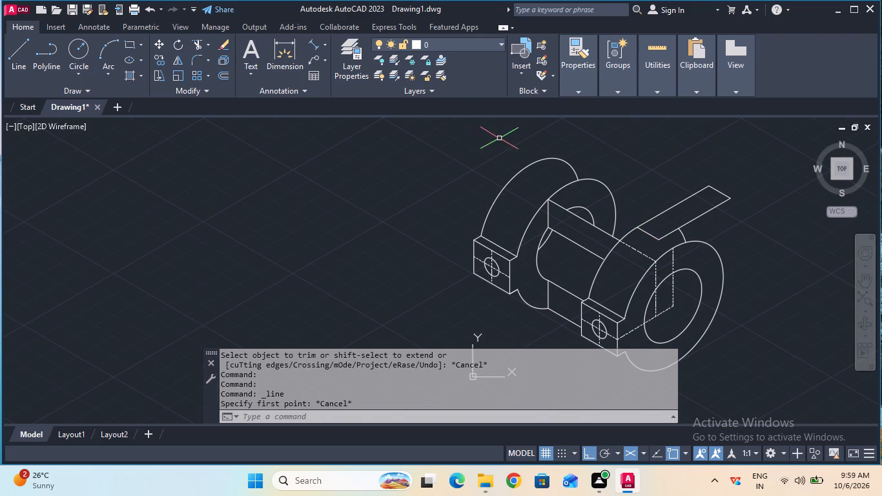
left_click(586, 83)
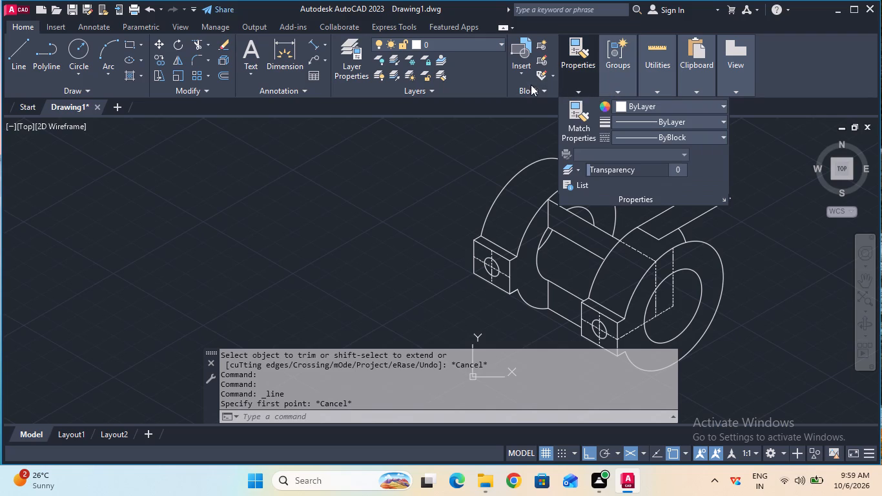
left_click(571, 86)
left_click(633, 132)
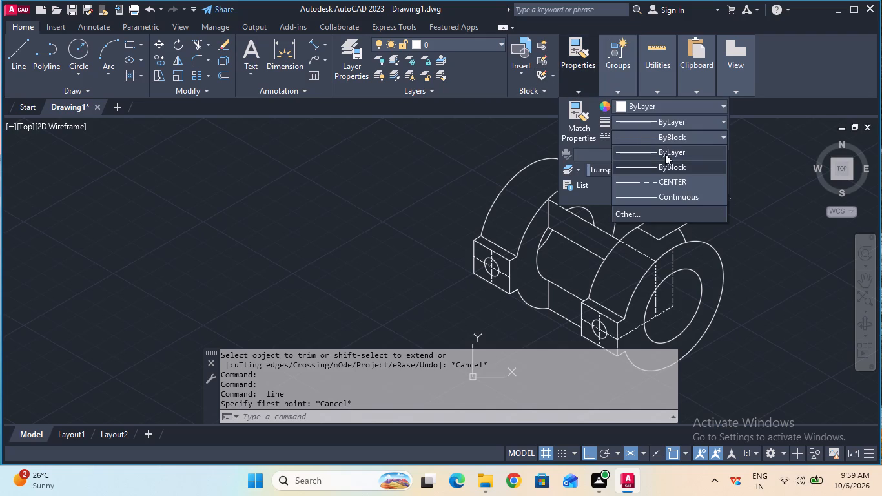
left_click(678, 182)
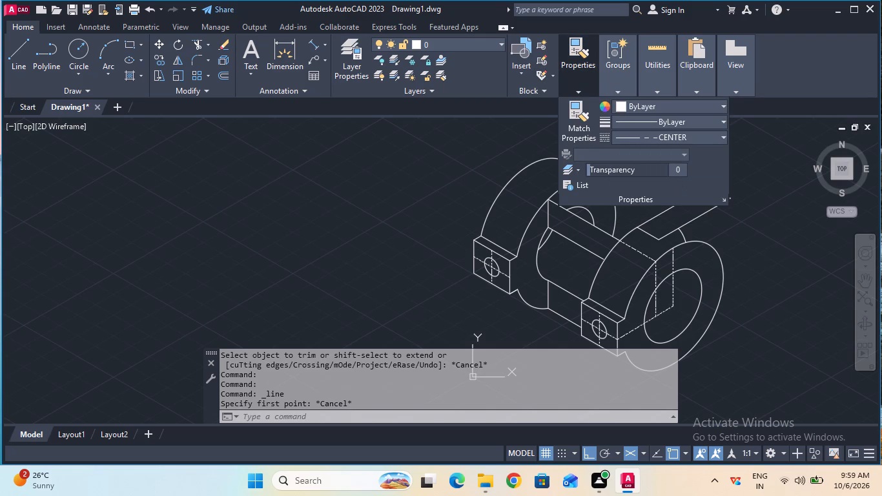
left_click(9, 50)
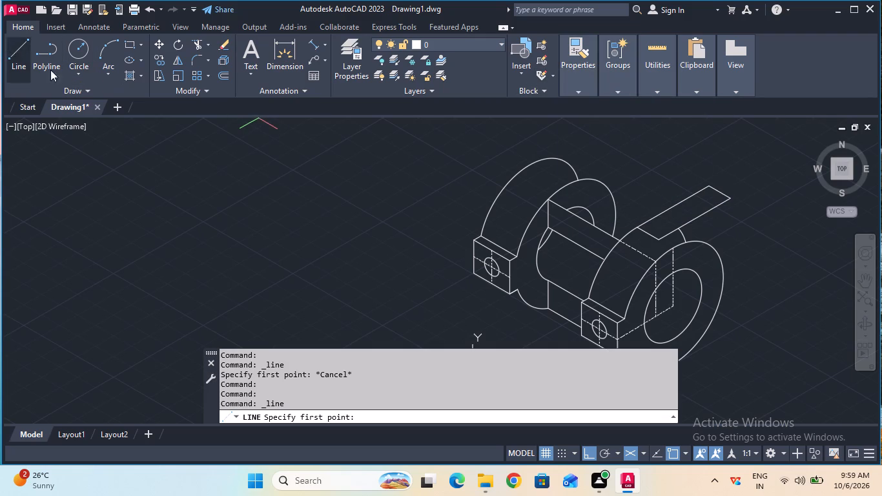
left_click(635, 225)
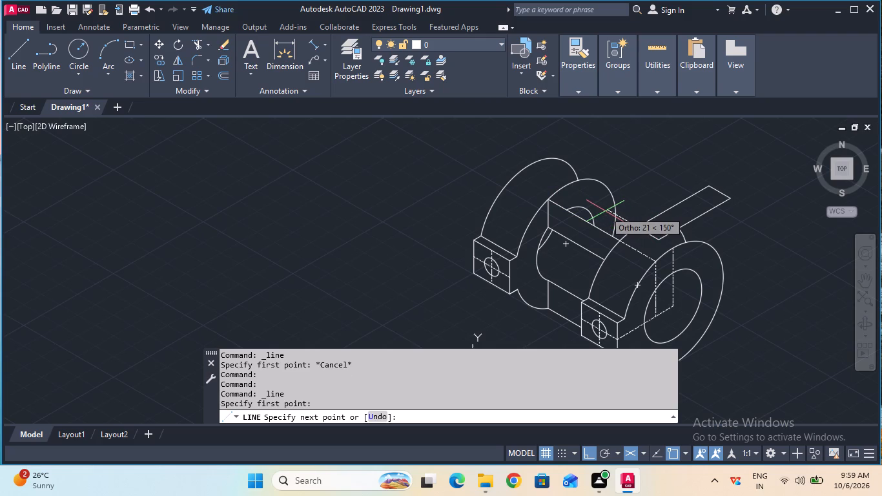
key("5")
key("0")
key("Return")
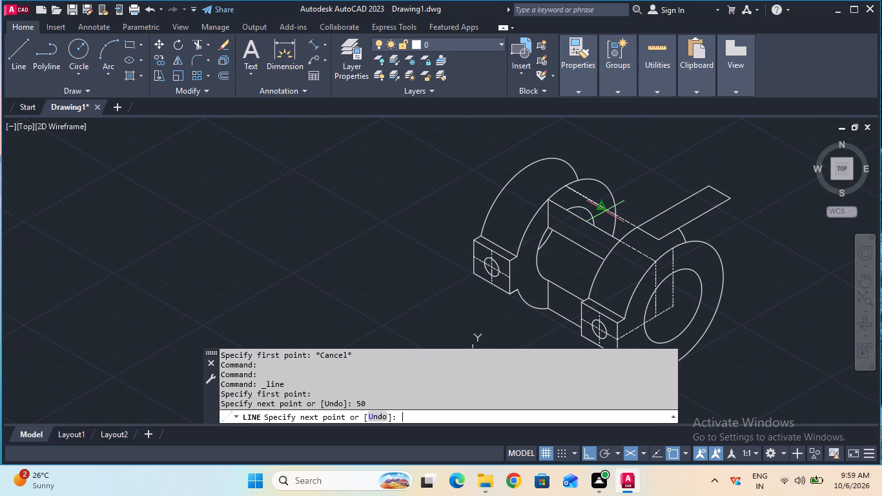
key("Escape")
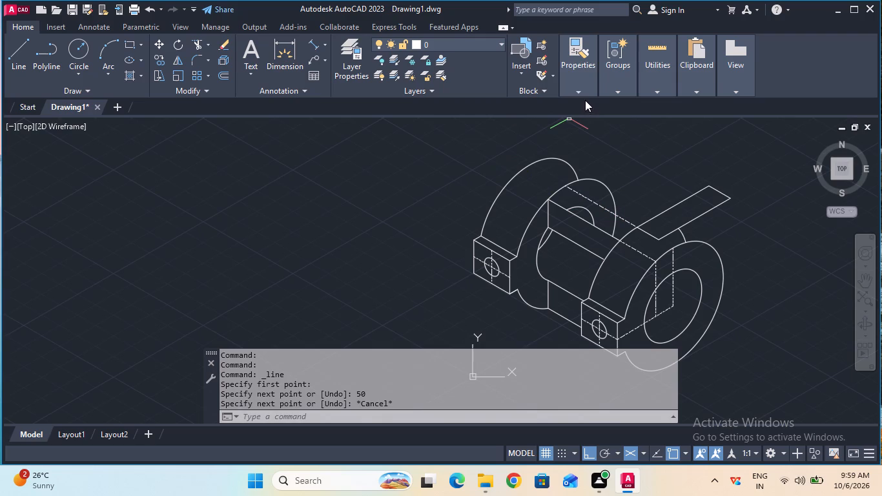
Set the current linetype back to ByBlock.
left_click(582, 95)
left_click(639, 136)
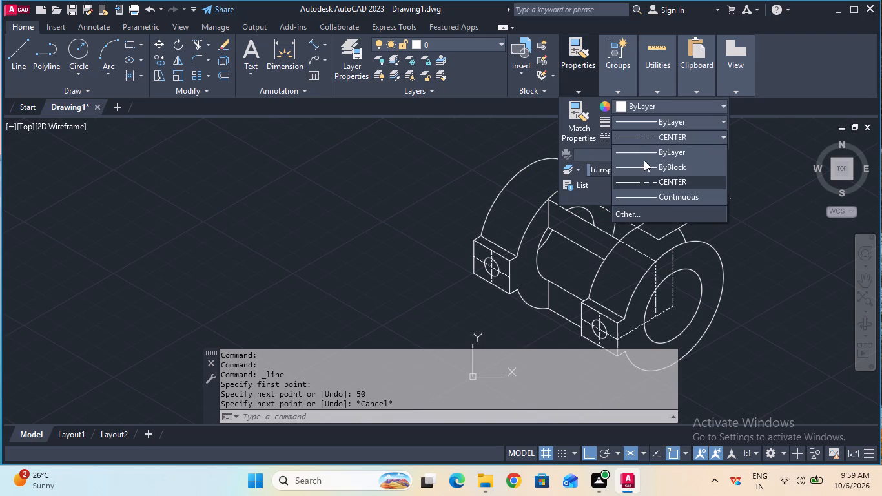
left_click(646, 165)
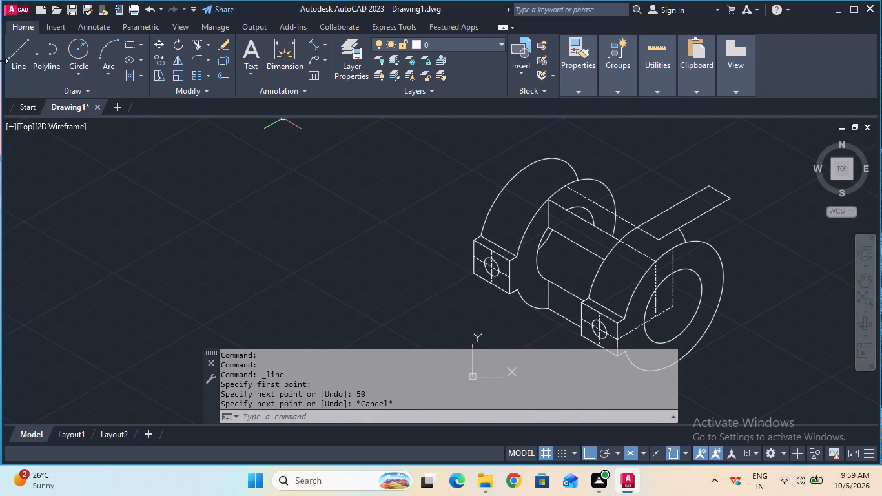
left_click(10, 59)
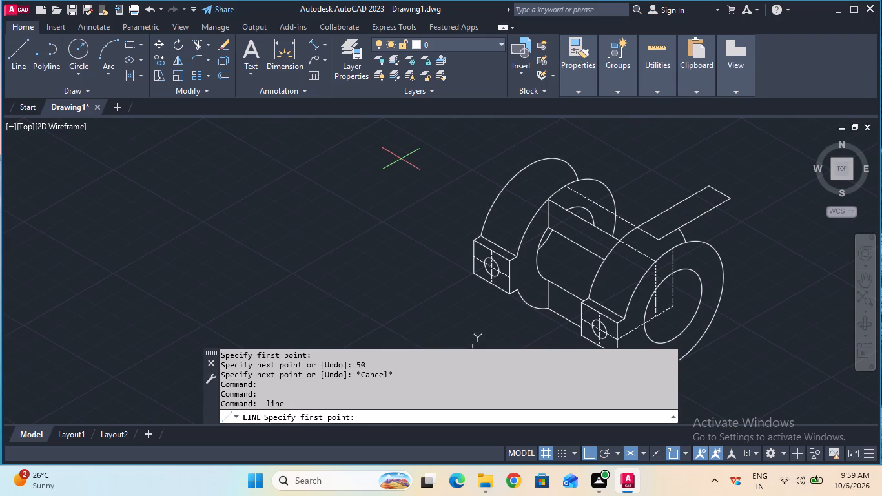
key("Escape")
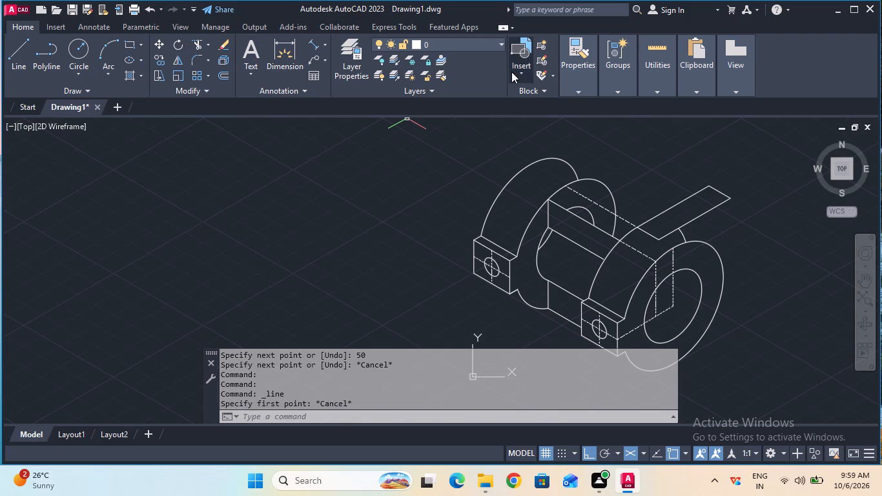
Trim away the short leftover piece of the front ring's rear arc beside the arm.
left_click(199, 45)
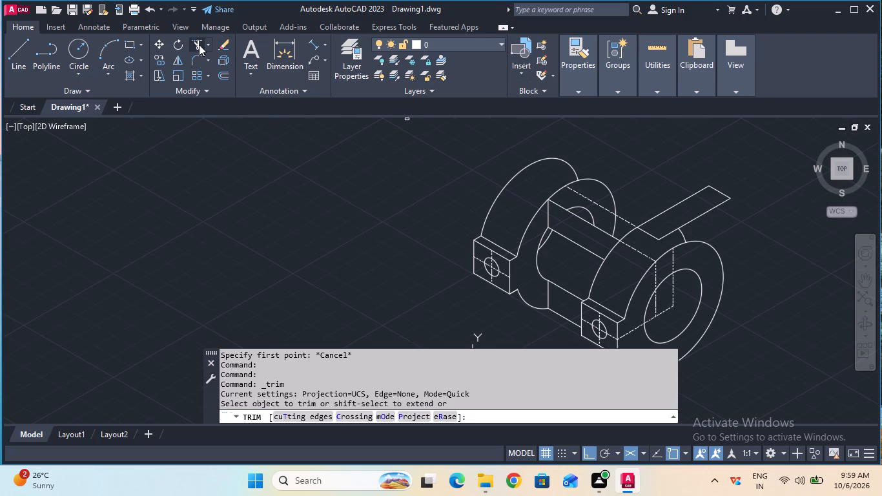
left_click(684, 236)
key("Escape")
key("grave")
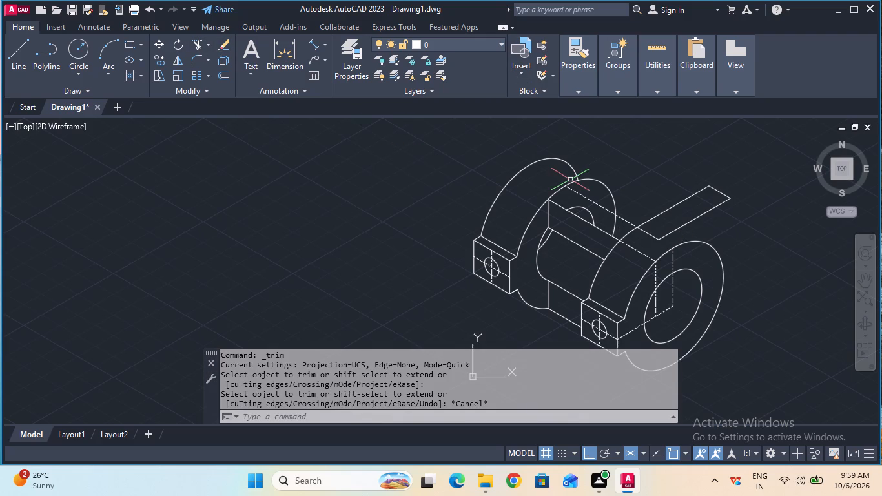
key("Escape")
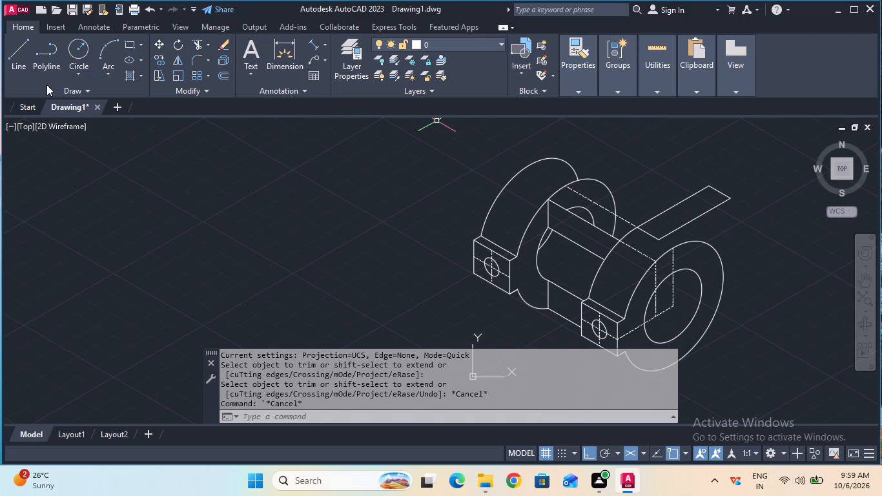
Draw a 15 mm line at 150° from the far end of the 50 mm dashed line at the rear ring.
left_click(10, 63)
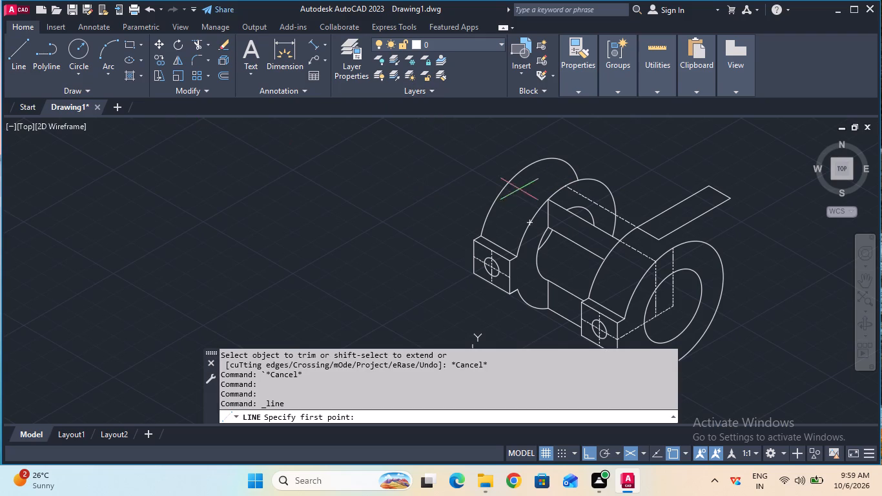
left_click(564, 183)
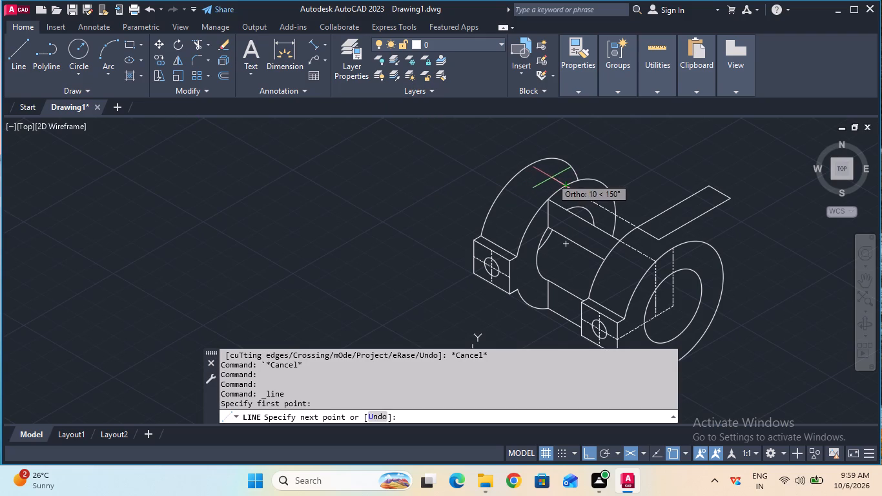
type("15")
key("Return")
key("Escape")
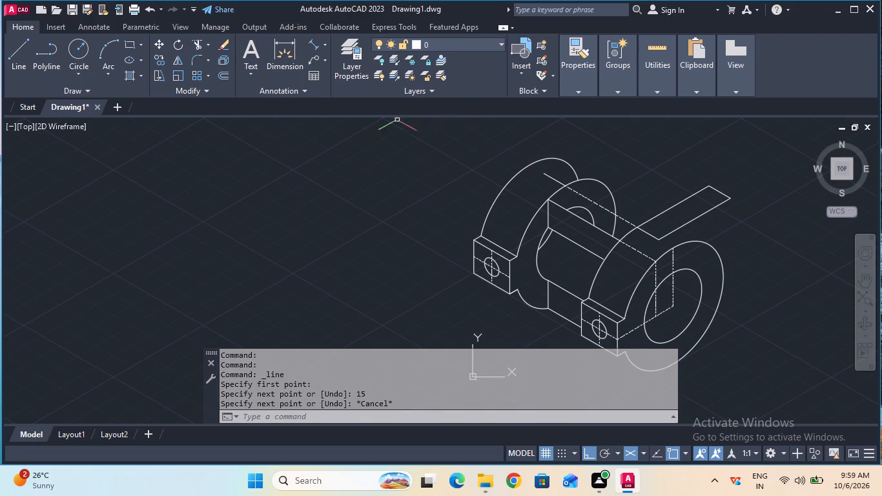
Complete the rear arm outline from the 15 mm line's far end with a 50 mm edge at 30°, a 15 mm edge at 330° and a parallel 50 mm return edge.
left_click(18, 62)
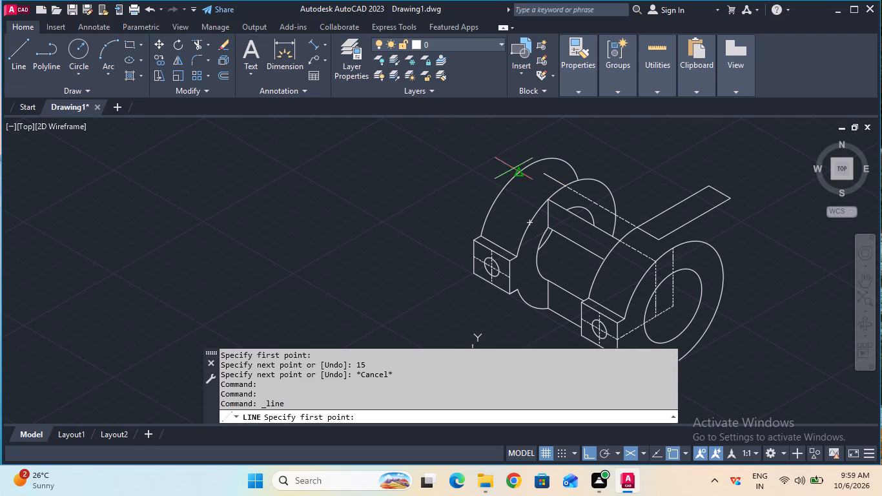
left_click(548, 172)
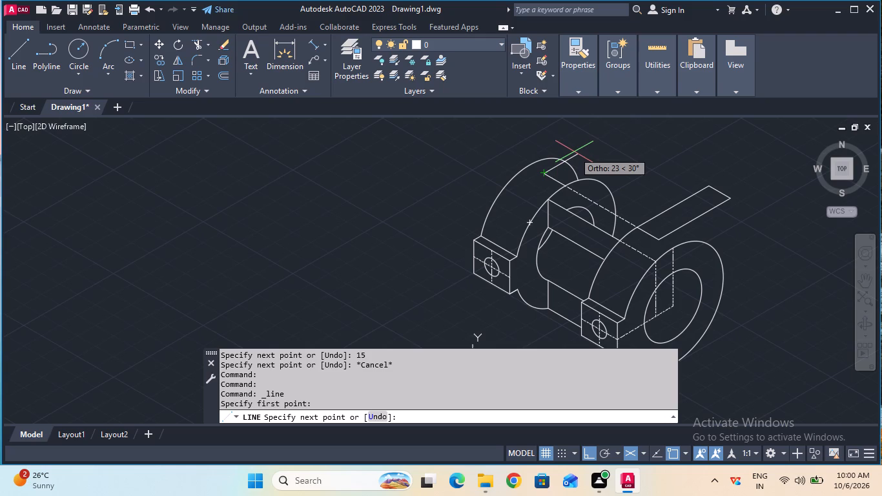
key("5")
key("0")
key("Return")
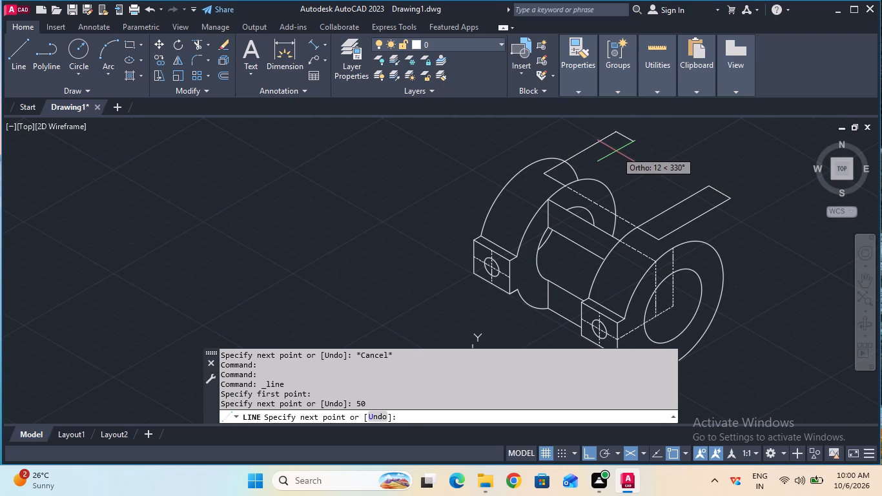
key("1")
key("5")
key("Return")
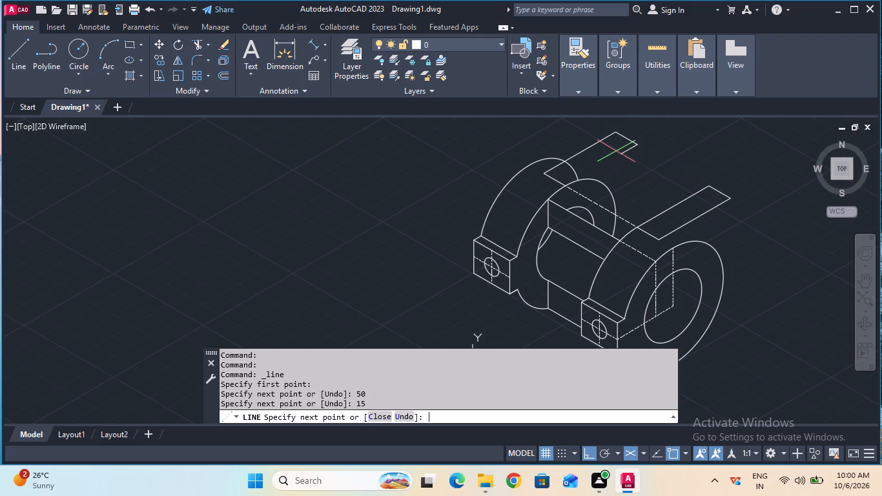
type("50")
key("Return")
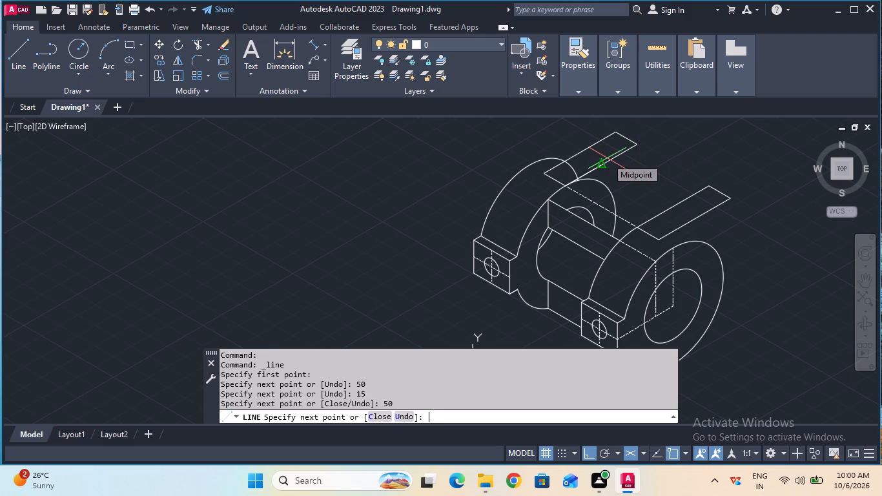
key("Escape")
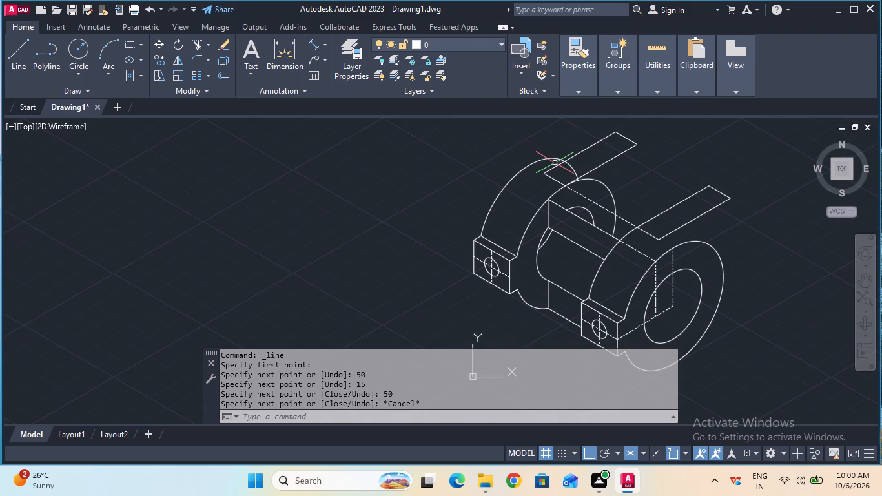
Trim the rear ring's back arc below the rear arm's edge and within the arm outline.
scroll(579, 176, "up", 4, "ctrl")
left_click(195, 48)
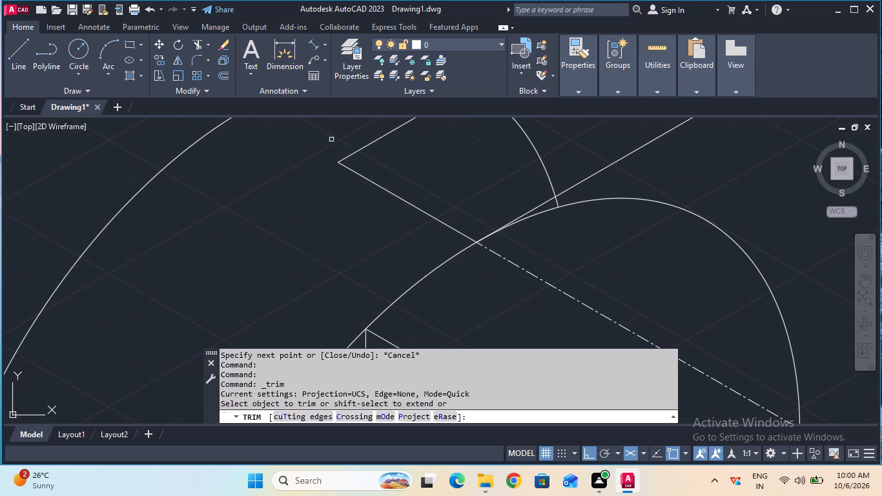
left_click(560, 204)
scroll(560, 204, "down", 4, "ctrl")
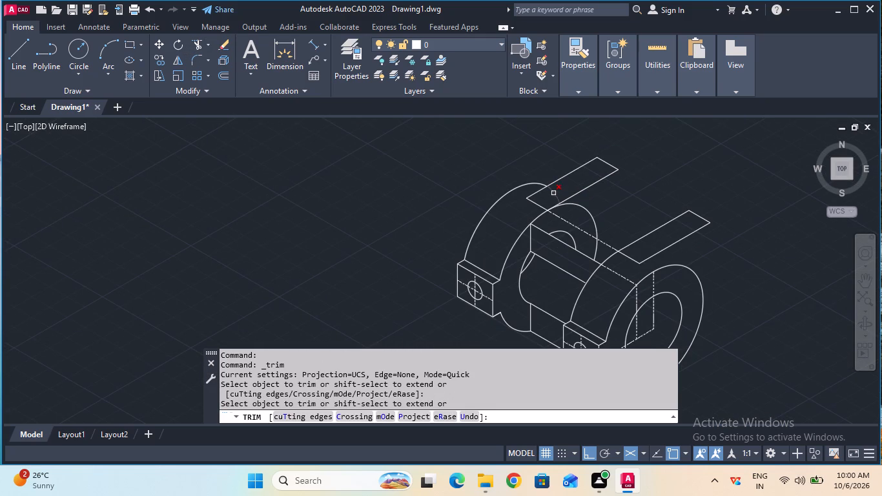
left_click(556, 194)
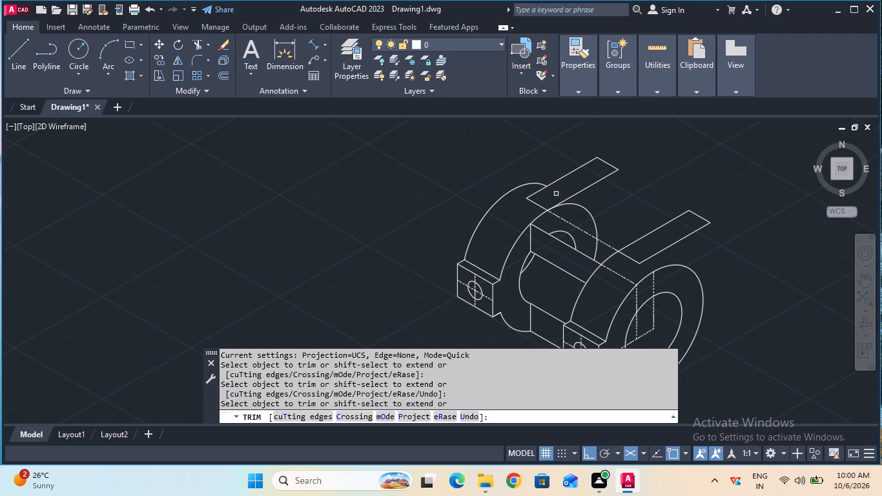
Draw a 33 mm line at 330° from the rear ring's outer arc and extend it to the front arm's edge.
key("Escape")
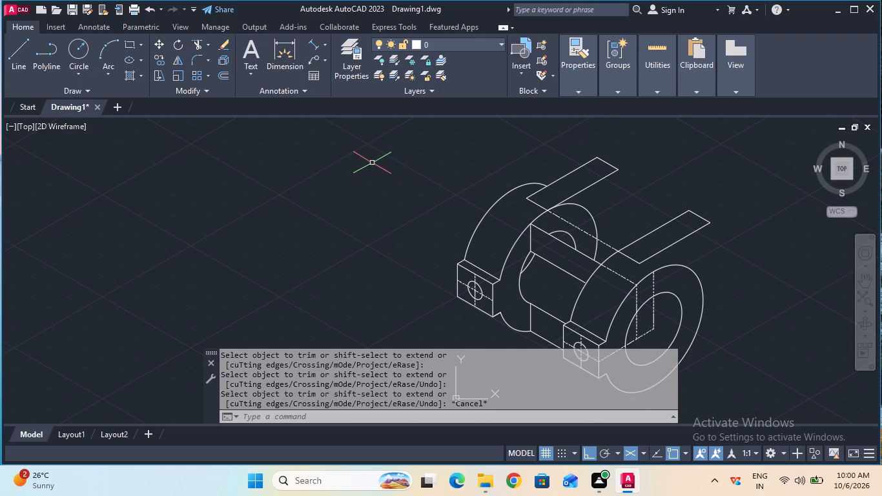
left_click(23, 58)
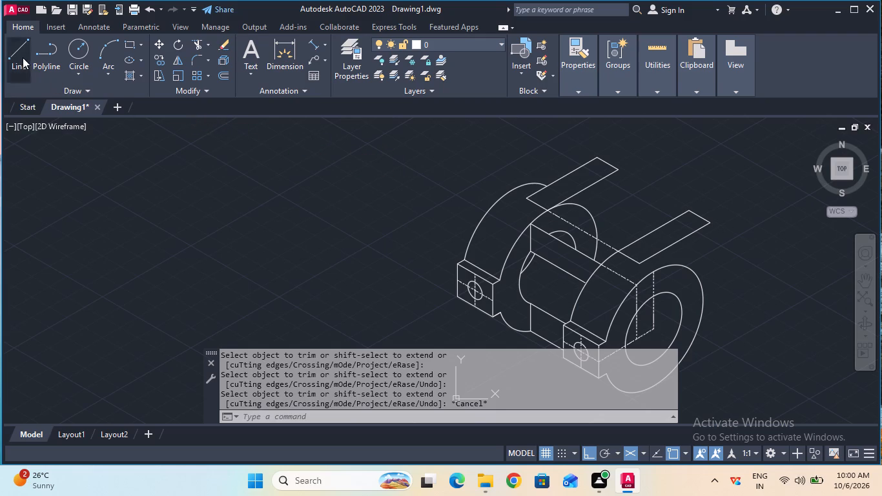
left_click(584, 207)
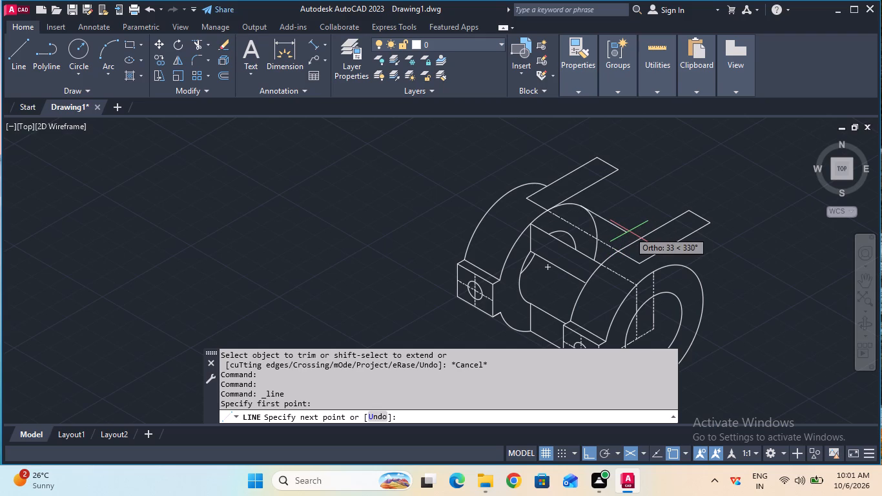
type("33")
key("Return")
key("Escape")
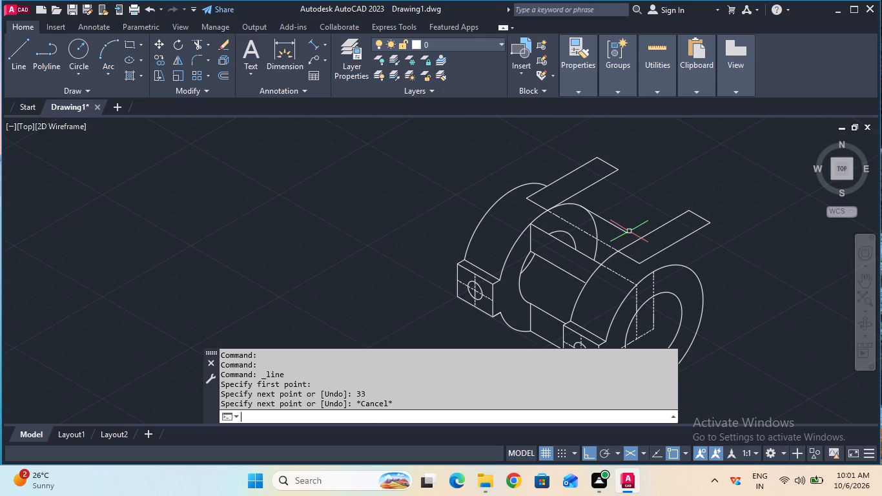
left_click(207, 46)
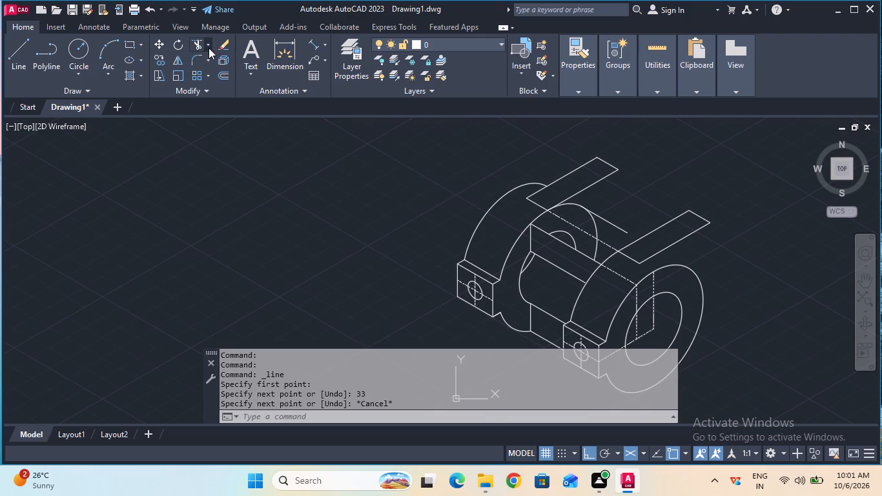
left_click(230, 95)
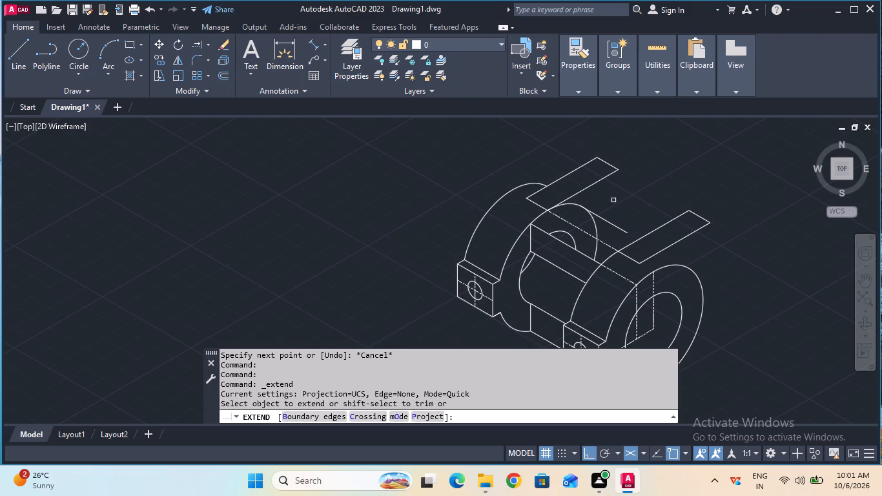
left_click(619, 229)
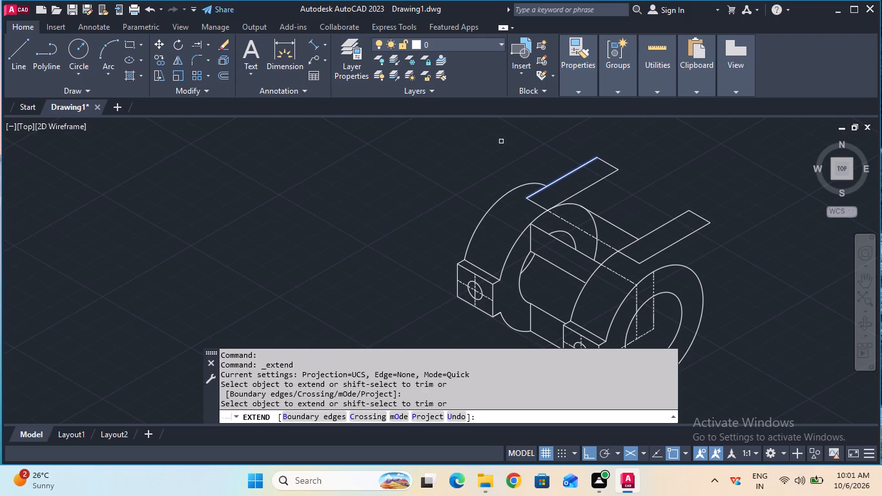
key("Escape")
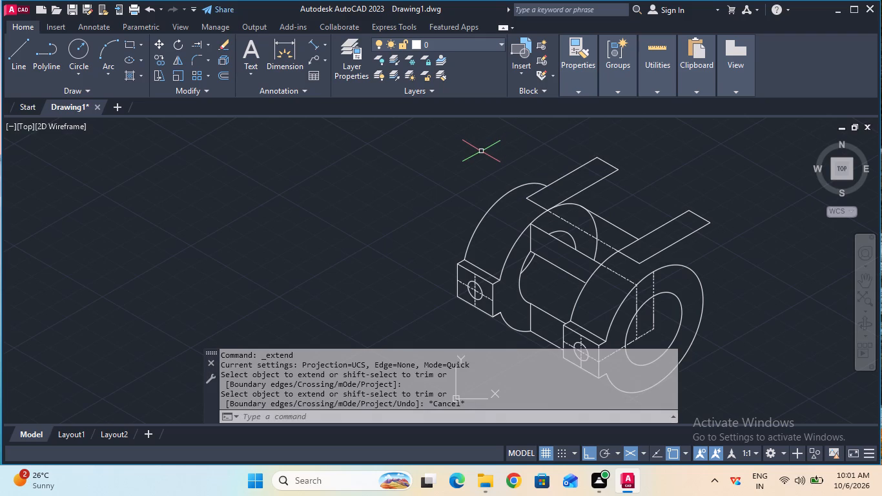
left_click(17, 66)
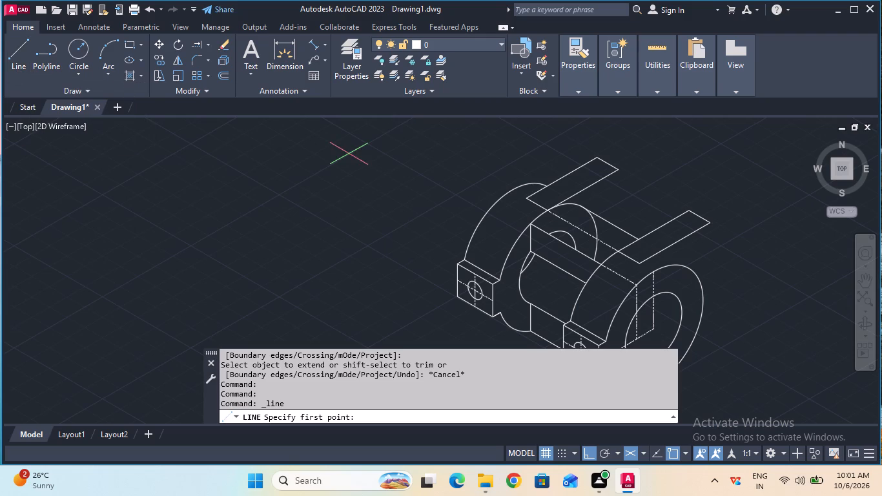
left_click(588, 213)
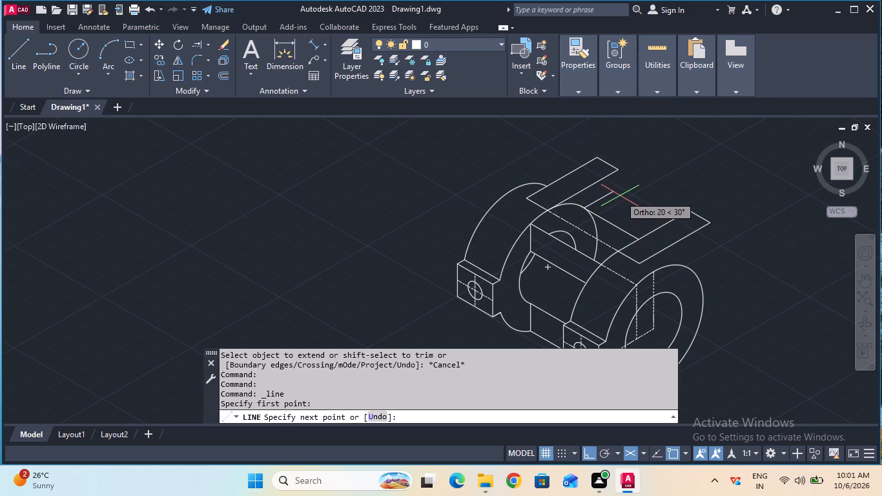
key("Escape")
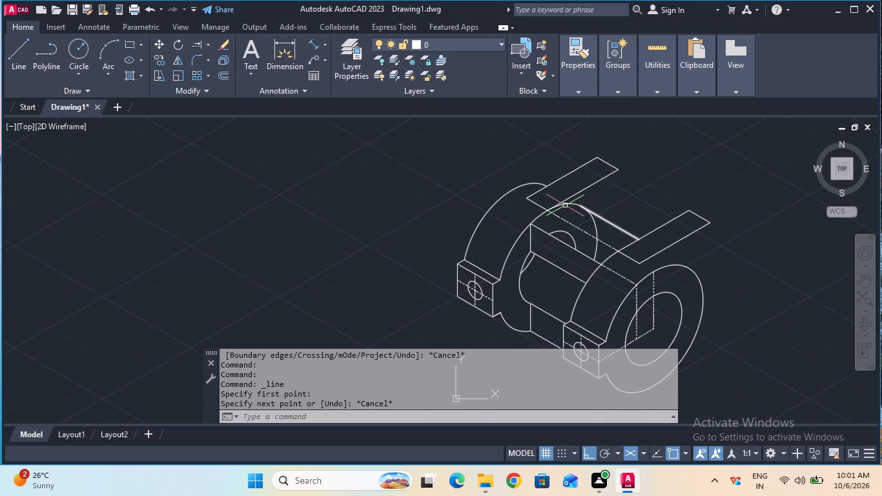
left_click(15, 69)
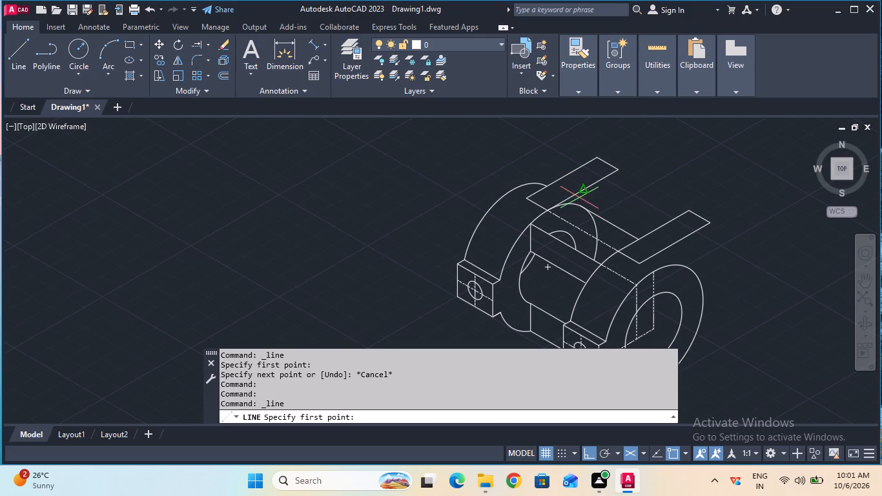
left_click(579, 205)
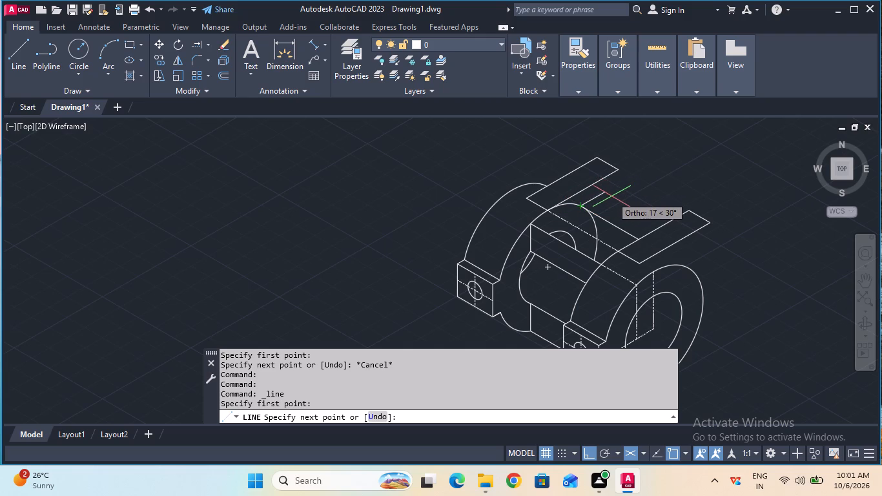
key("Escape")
Draw a 10 mm line straight down from the rear arm's outer front corner, using the right isoplane.
left_click(12, 46)
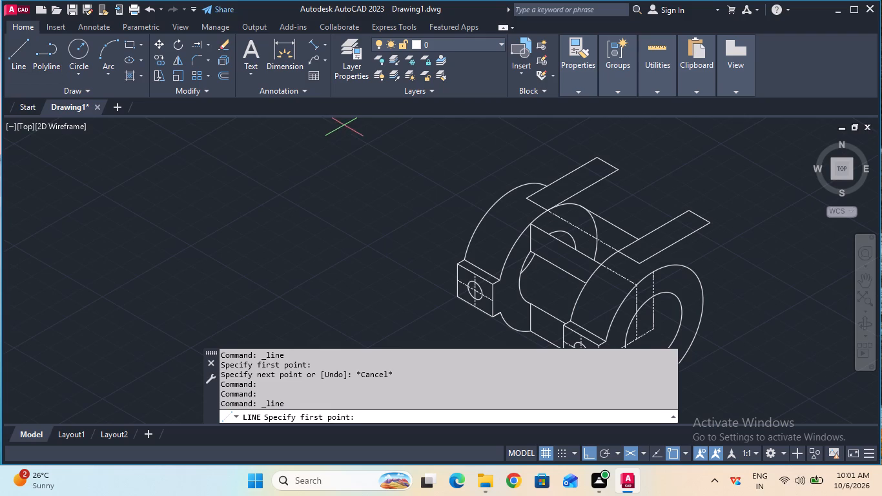
left_click(619, 170)
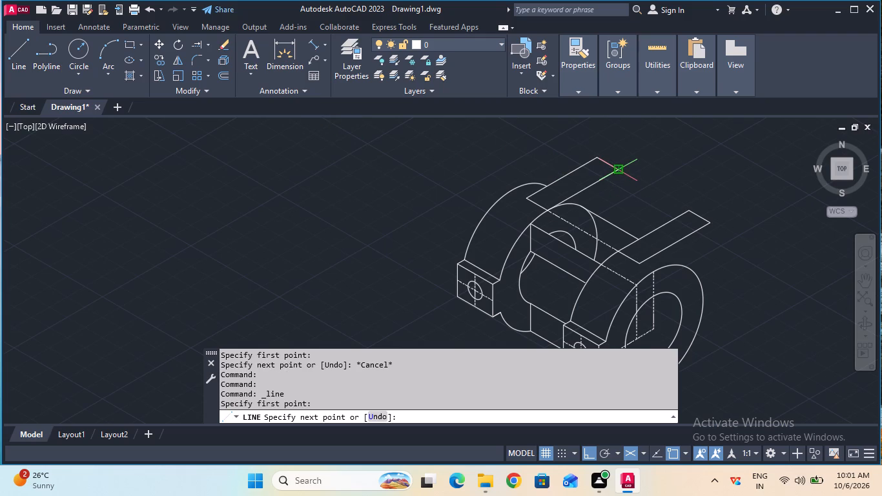
key("F5")
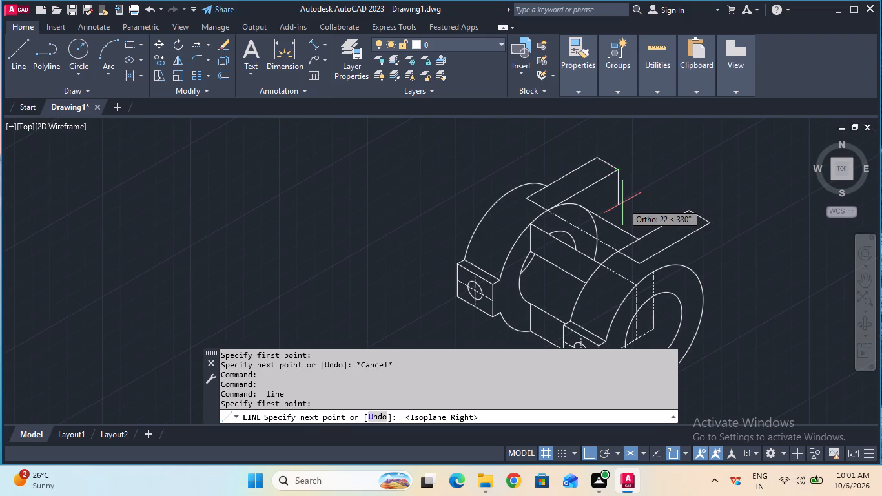
type("10")
key("Return")
key("Escape")
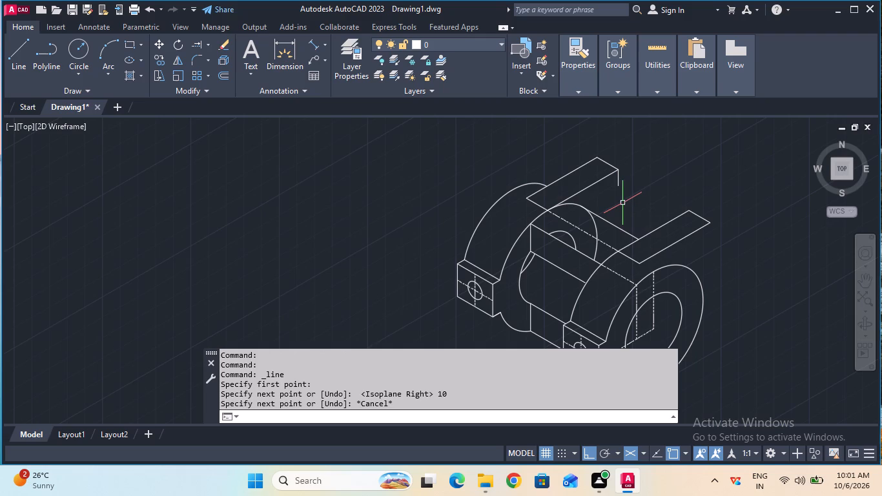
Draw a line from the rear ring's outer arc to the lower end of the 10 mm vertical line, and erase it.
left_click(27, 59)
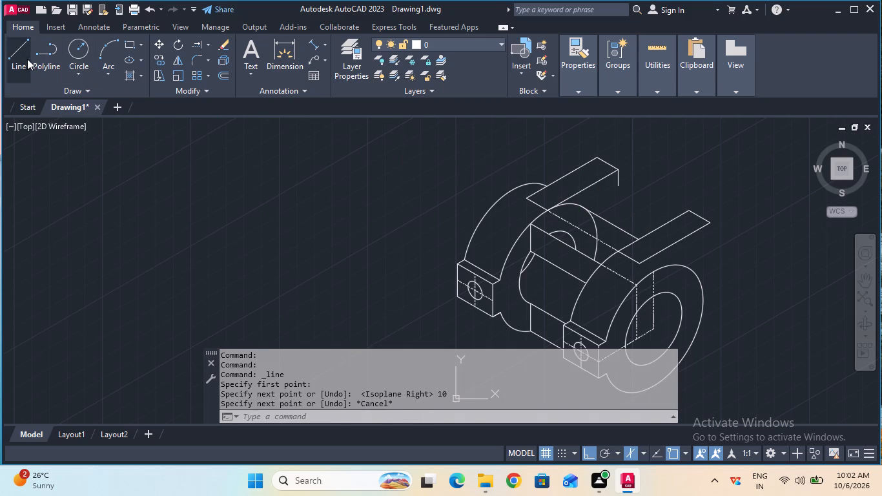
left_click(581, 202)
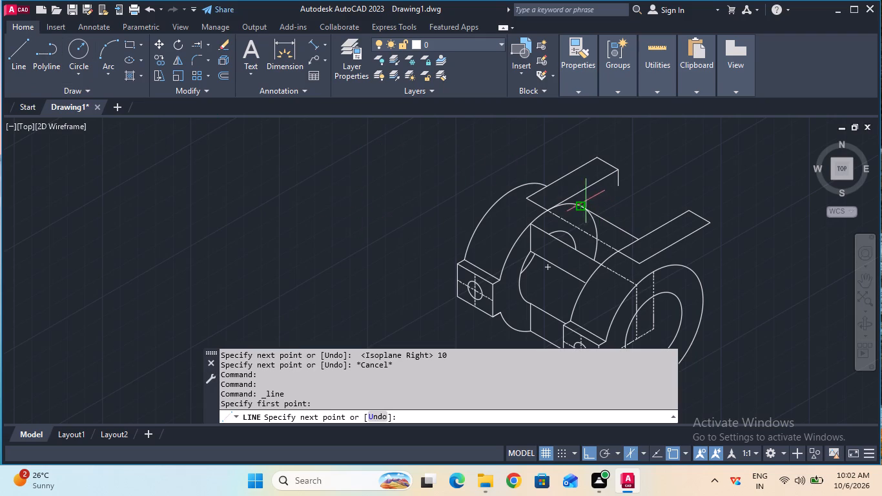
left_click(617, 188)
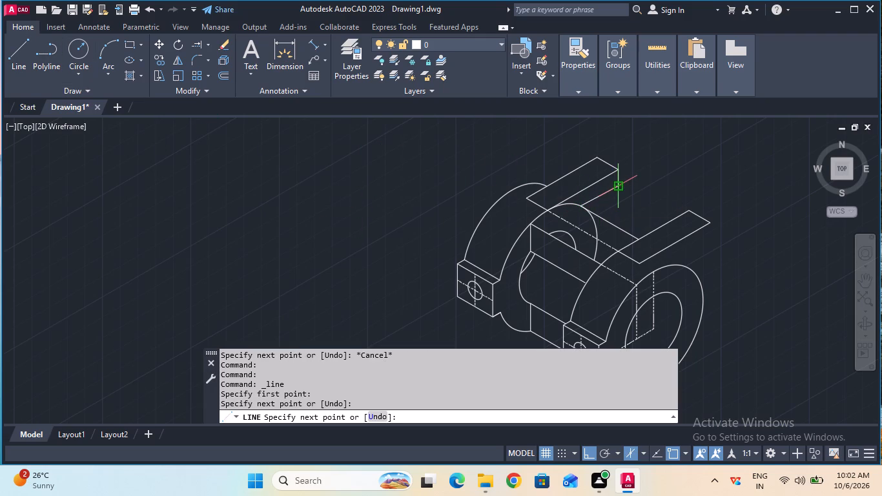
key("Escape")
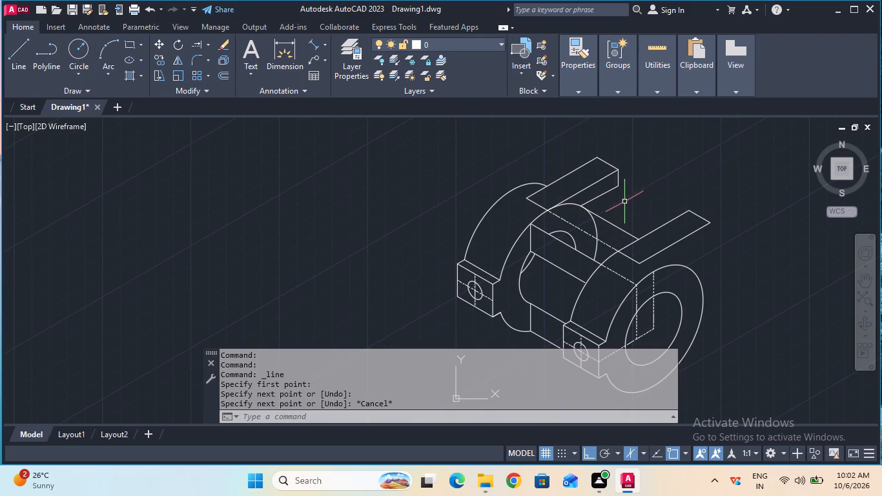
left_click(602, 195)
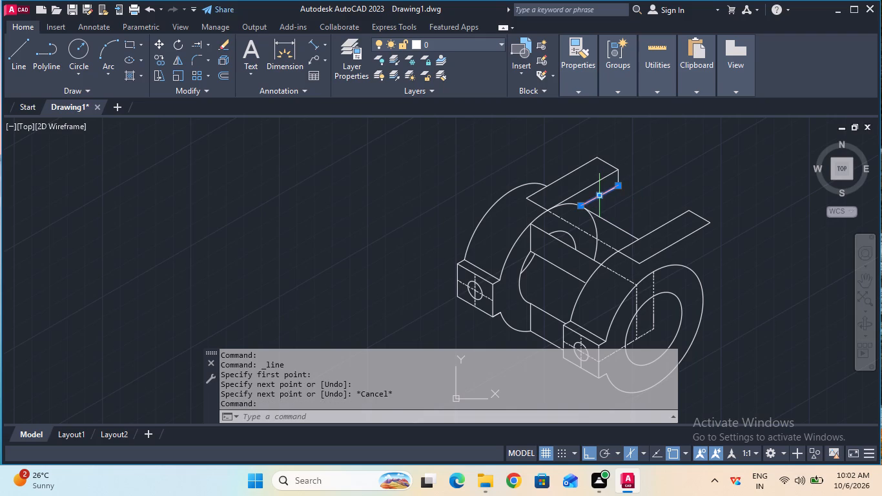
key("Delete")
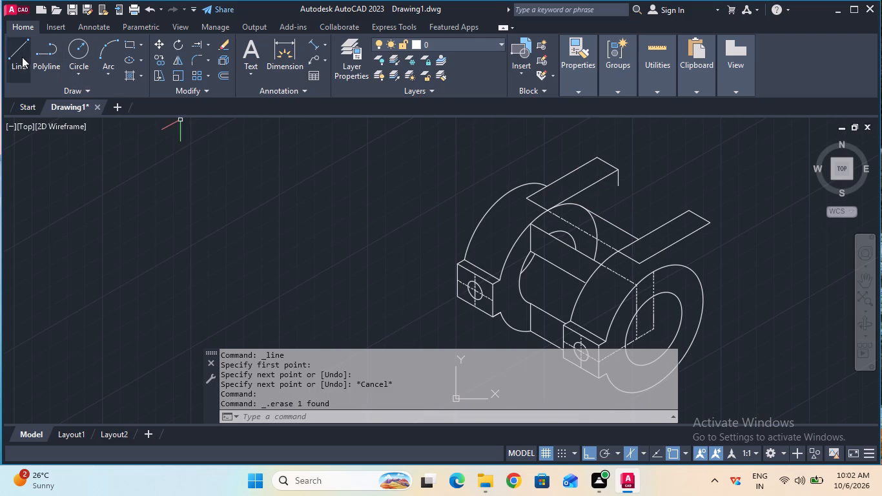
Draw a 10 mm line at 30° from the rear ring's outer arc and extend it to the rear arm's vertical end edge.
left_click(21, 56)
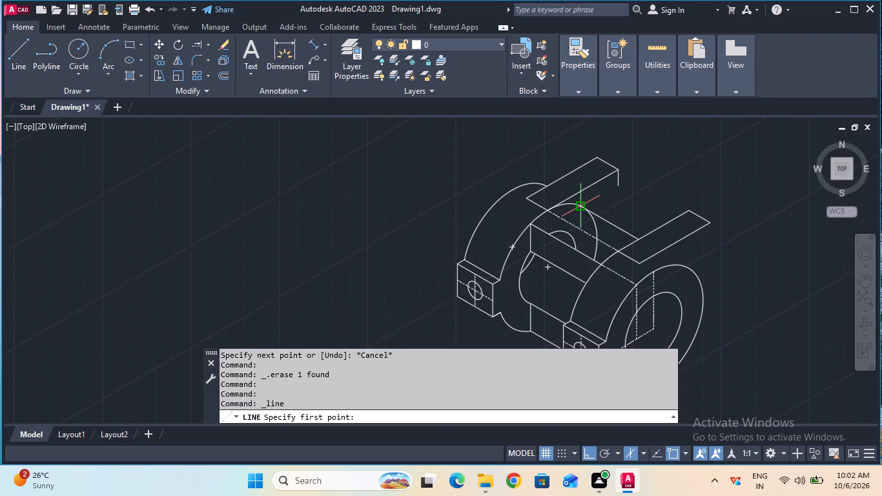
left_click(580, 204)
type("10")
key("Return")
key("Escape")
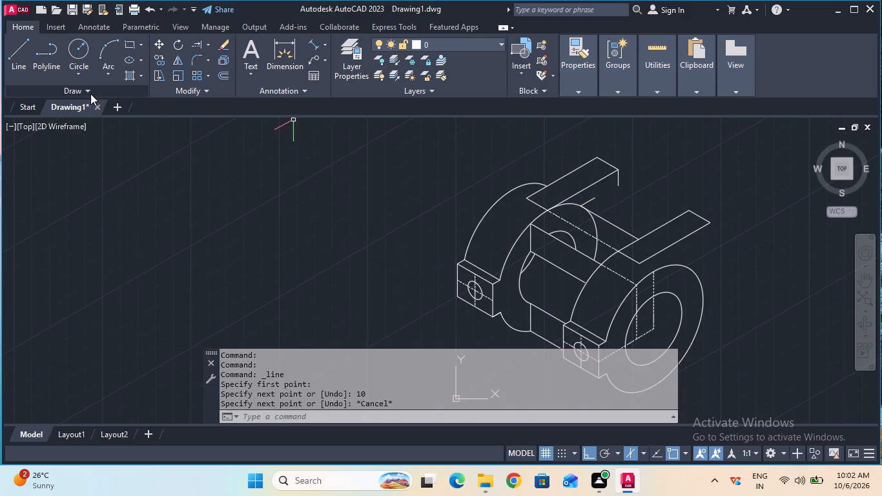
left_click(197, 48)
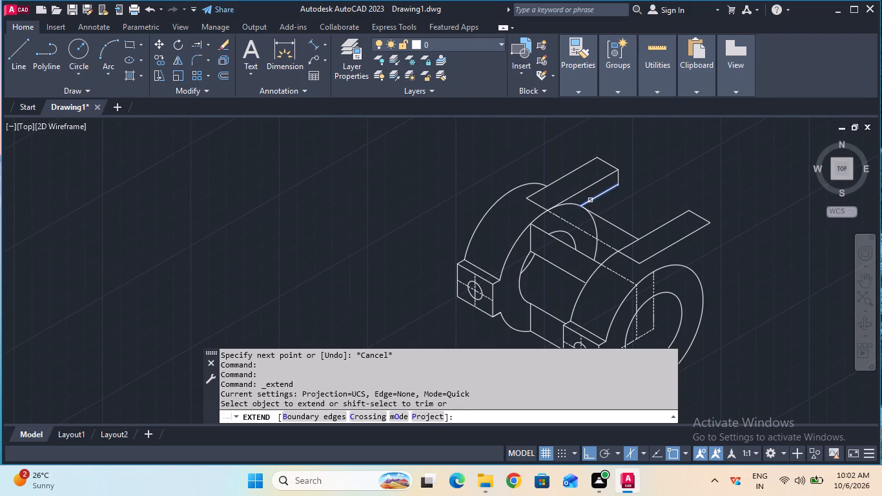
left_click(591, 200)
key("Escape")
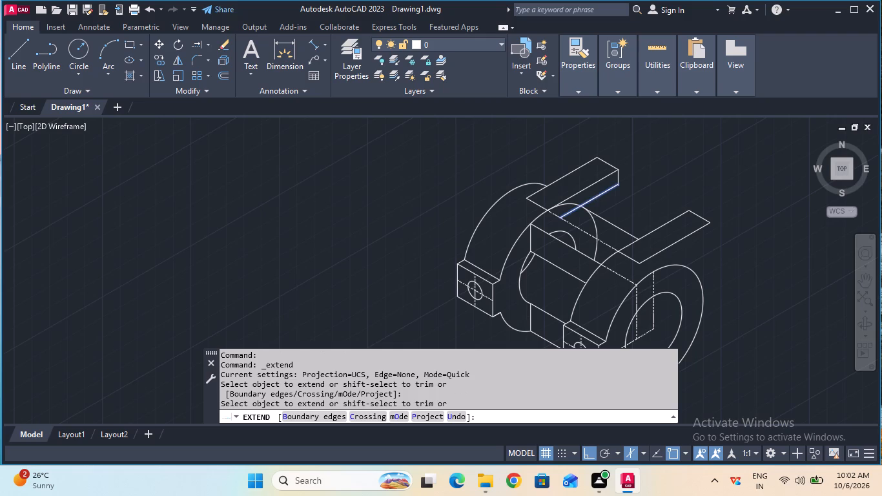
Trim the short piece of the rear arm's vertical end edge that sticks out below its lower edge.
scroll(606, 196, "up", 2, "ctrl")
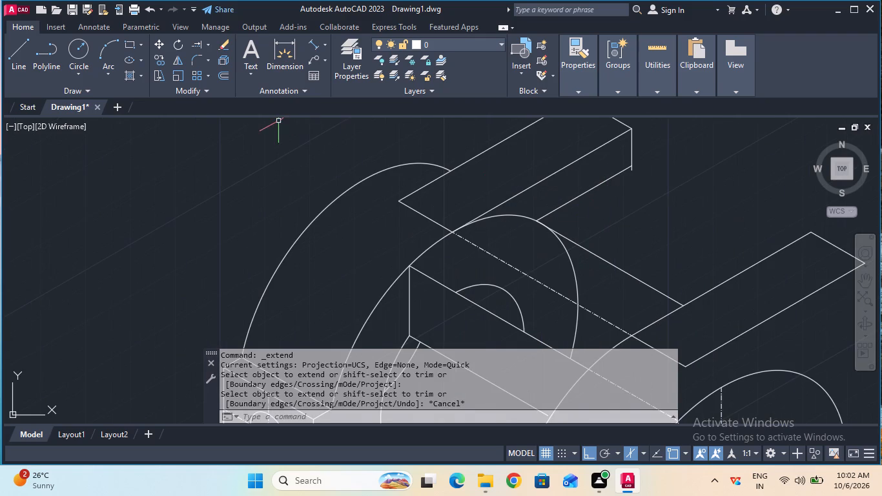
left_click(206, 44)
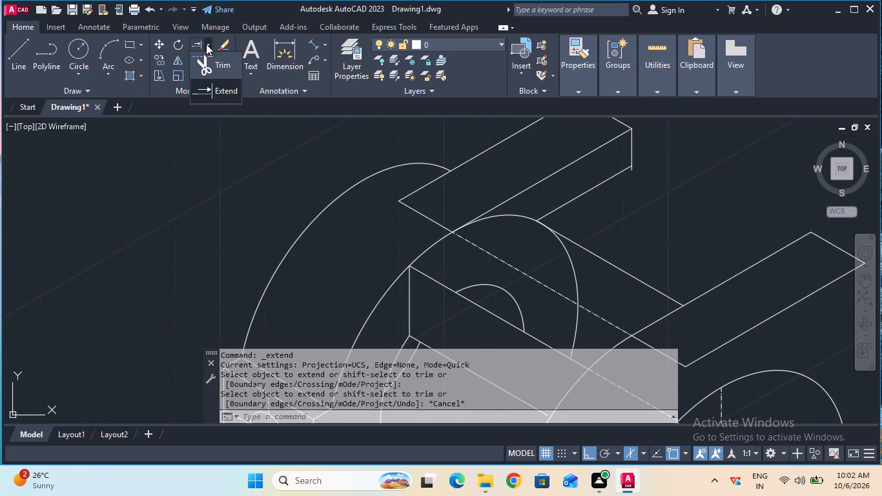
left_click(231, 68)
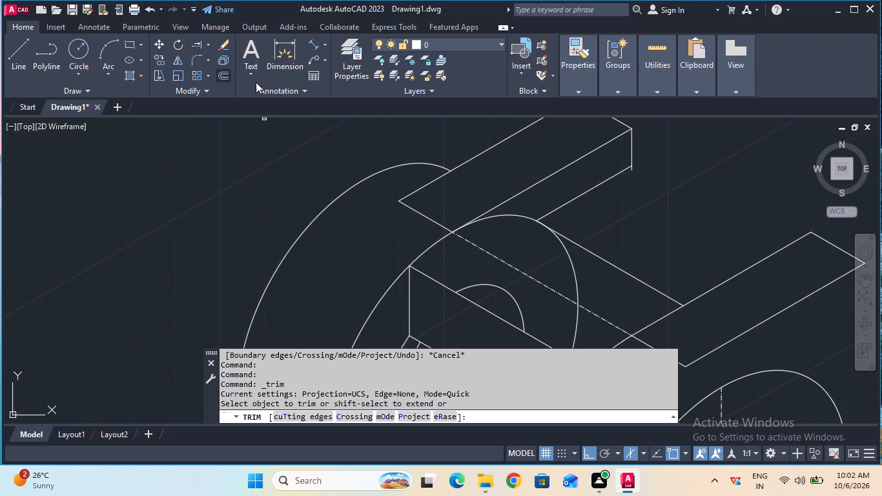
left_click(633, 170)
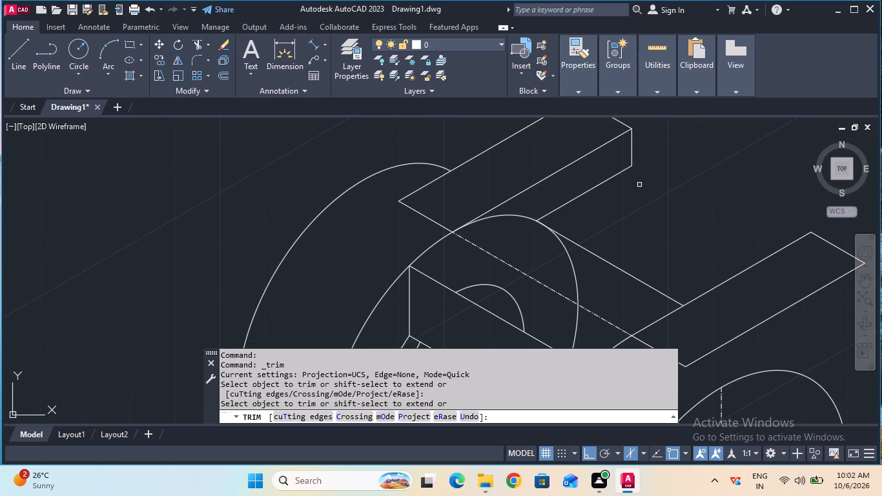
key("Escape")
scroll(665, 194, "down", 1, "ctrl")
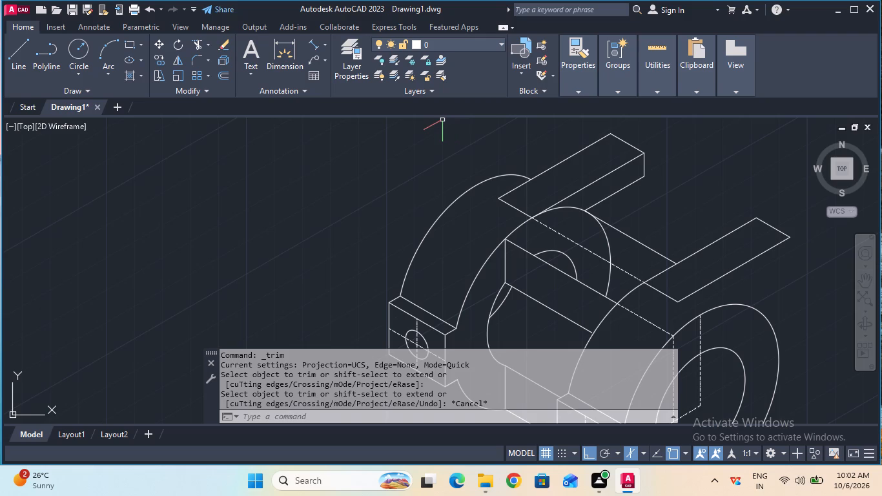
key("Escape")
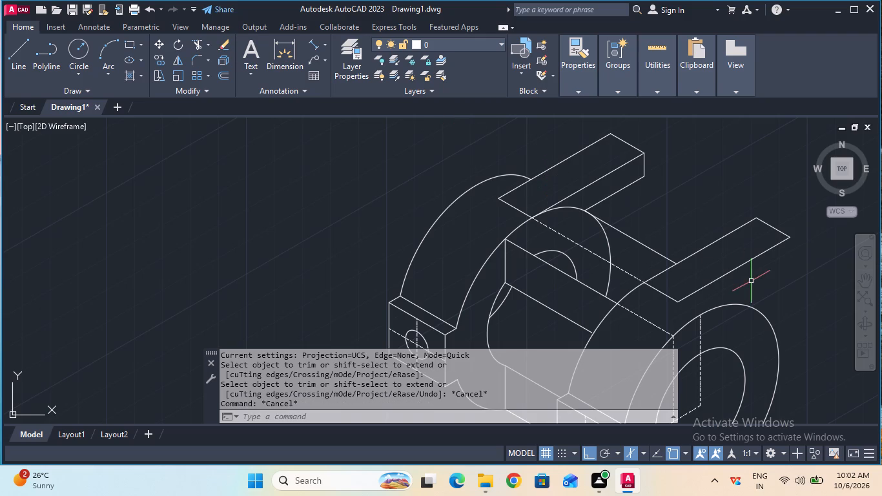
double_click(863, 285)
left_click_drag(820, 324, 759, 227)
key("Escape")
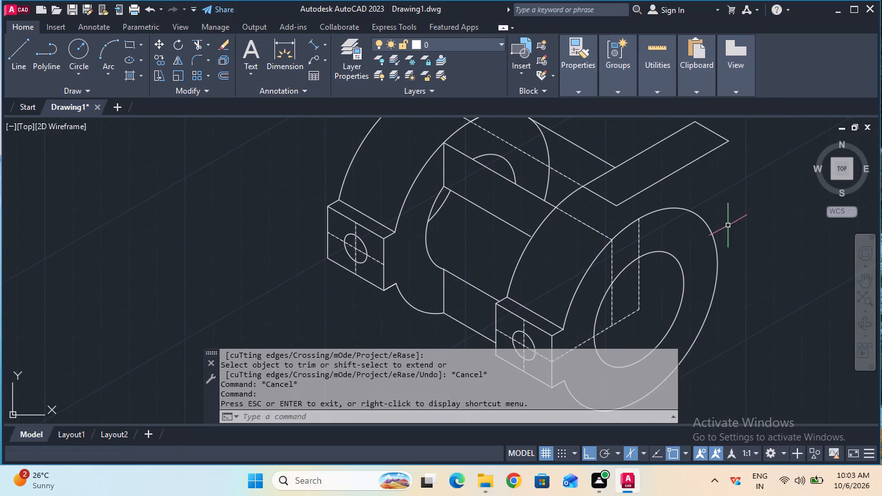
Copy the front ring's outer arc 10 mm back at 150° from the ring's centre, using the left isoplane.
left_click(159, 61)
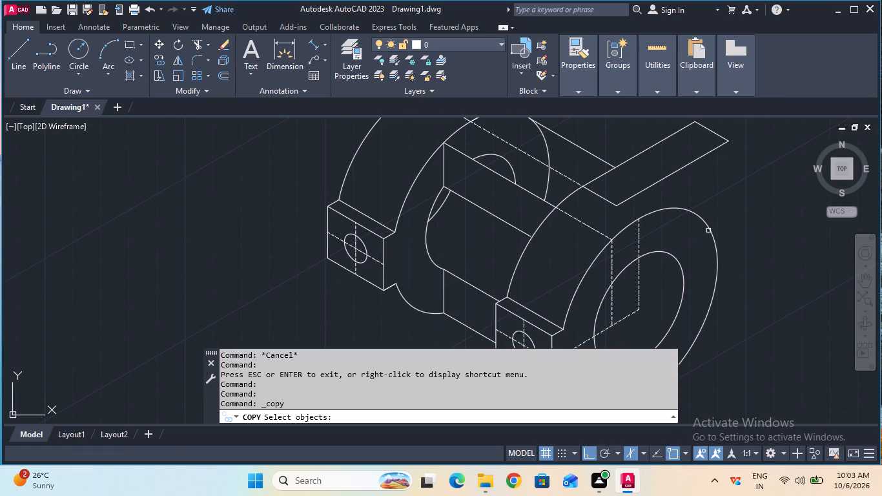
left_click(708, 231)
key("Return")
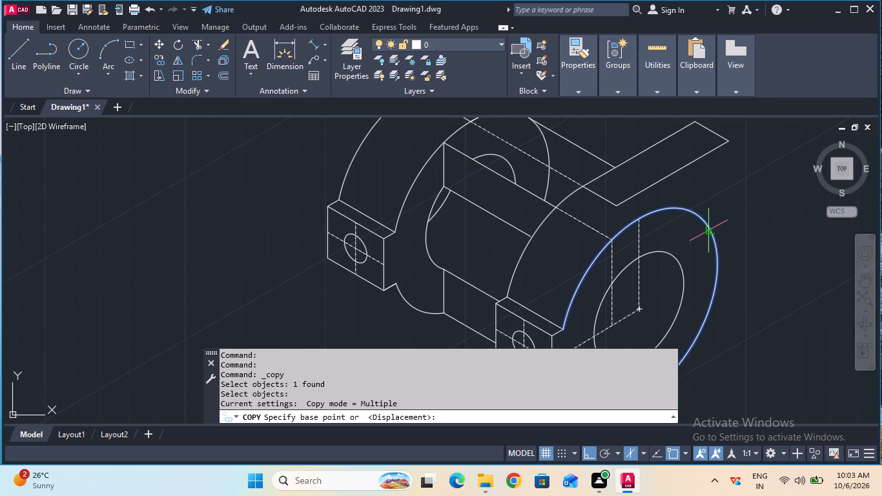
left_click(640, 308)
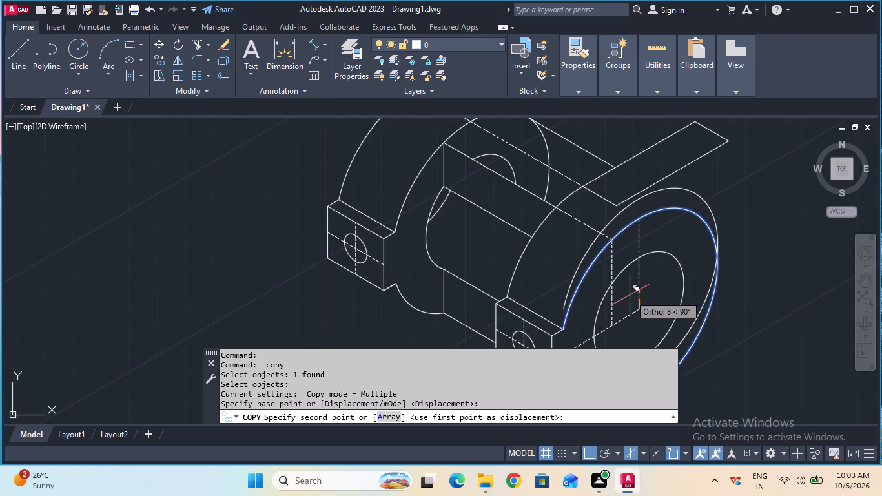
key("F5")
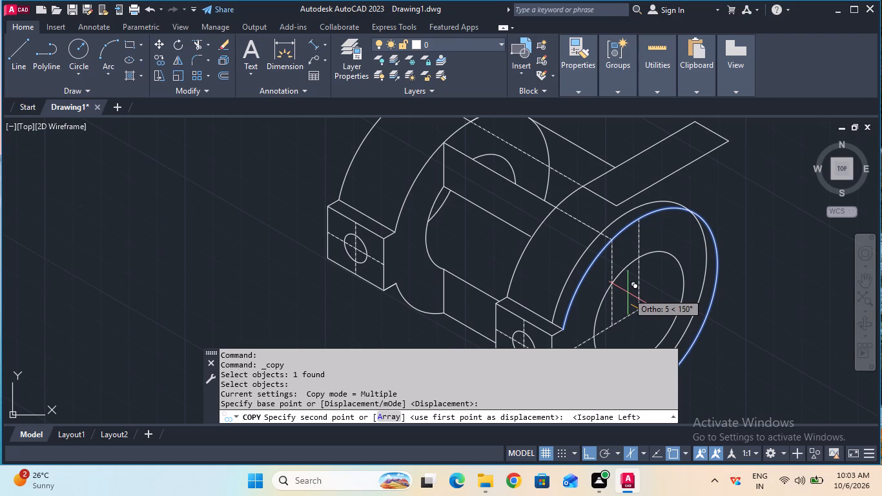
type("10")
key("Return")
key("Escape")
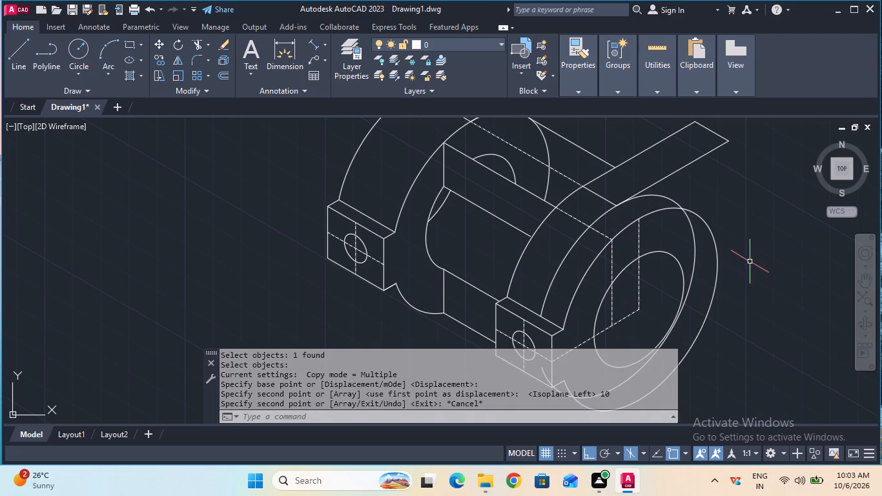
Trim the copied arc where it crosses the front arm's side, the ring face and the arm's end block.
left_click(861, 286)
left_click_drag(757, 334, 755, 307)
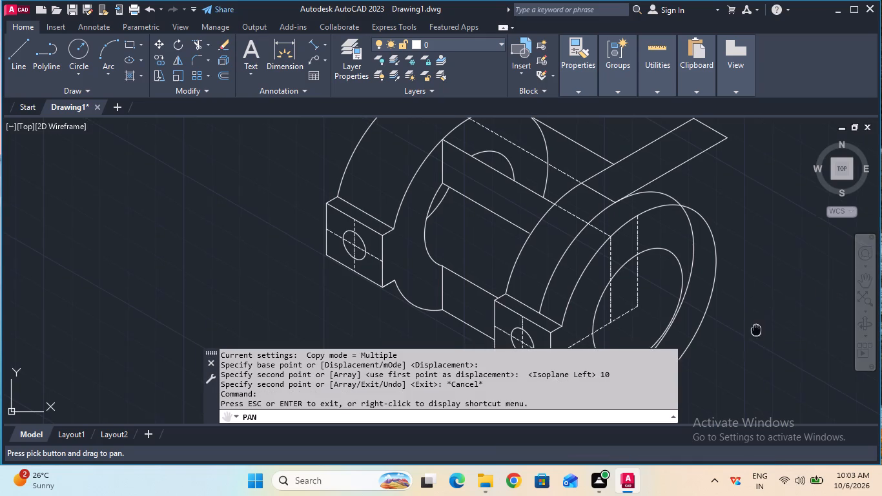
left_click_drag(755, 307, 756, 277)
key("Escape")
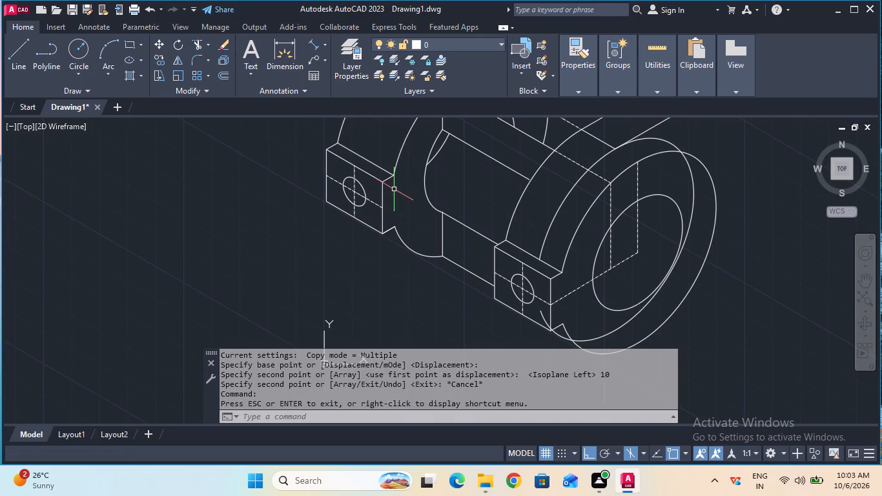
left_click(196, 47)
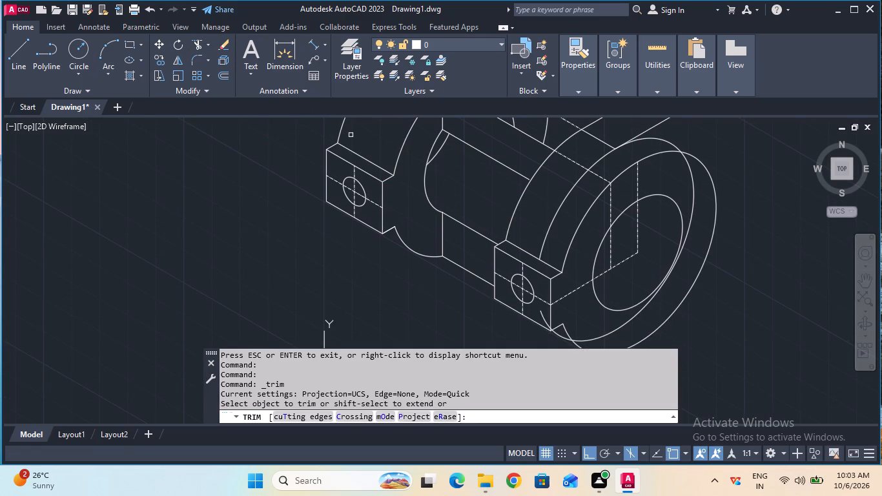
left_click(546, 238)
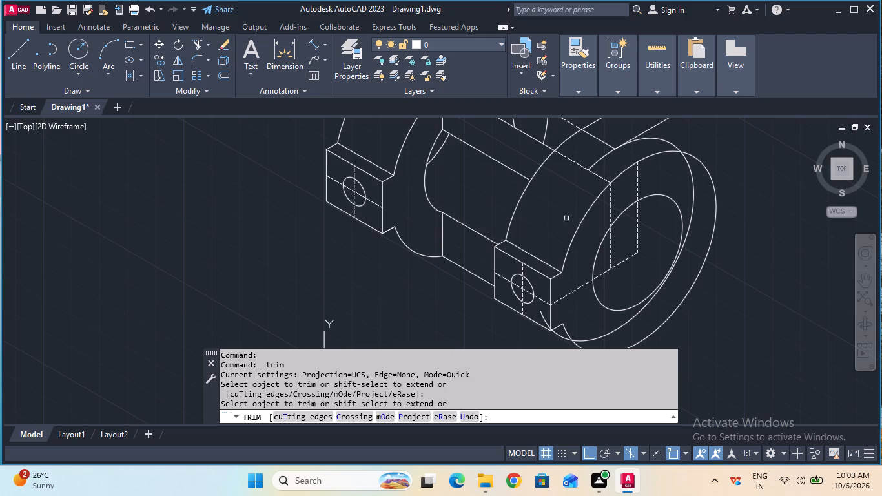
left_click(608, 156)
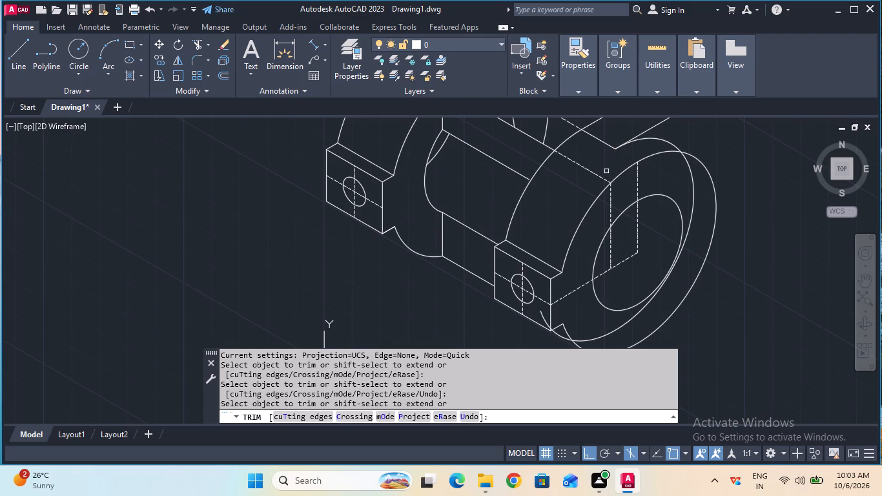
left_click(695, 200)
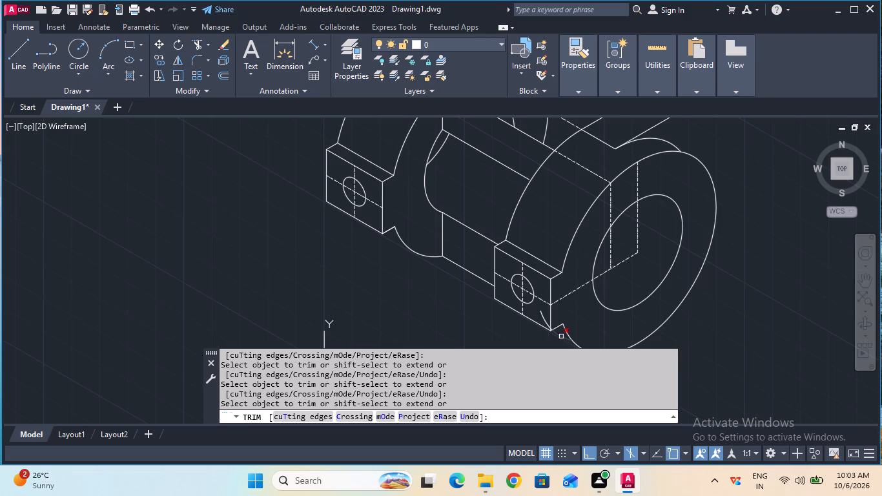
left_click(561, 336)
left_click(545, 321)
scroll(548, 322, "up", 1, "ctrl")
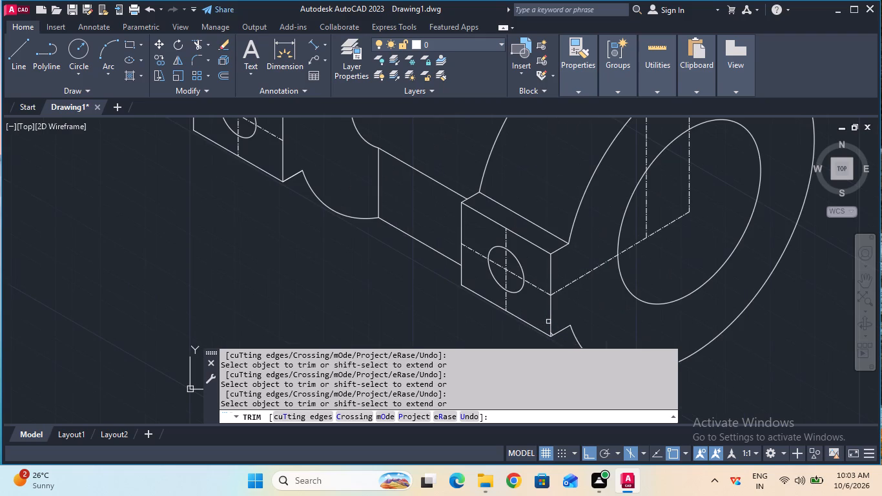
key("Escape")
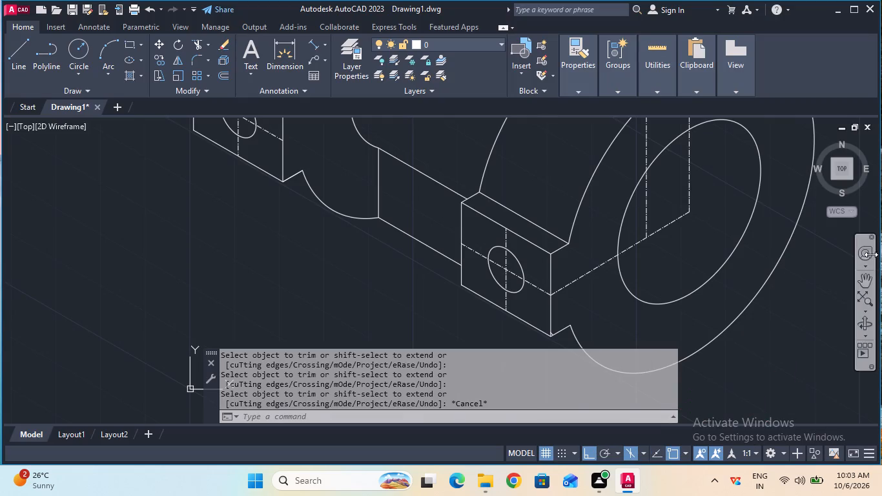
Trim the tiny leftover piece of the copied arc at the lower corner of the front arm's end block.
left_click(865, 285)
left_click_drag(775, 289, 779, 204)
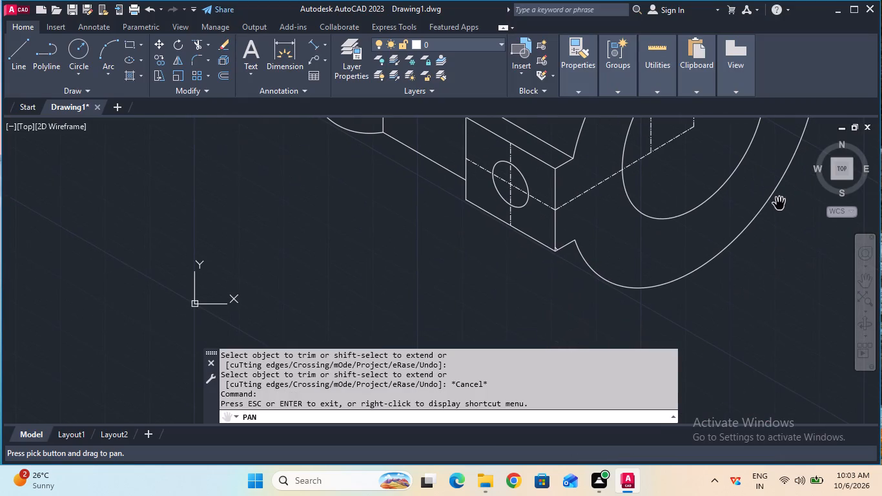
scroll(546, 240, "up", 3, "ctrl")
key("Escape")
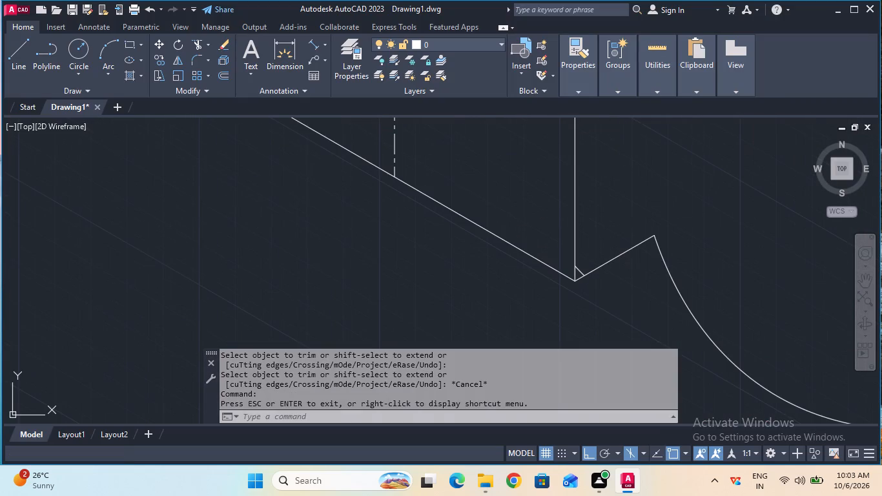
left_click(197, 46)
left_click(580, 271)
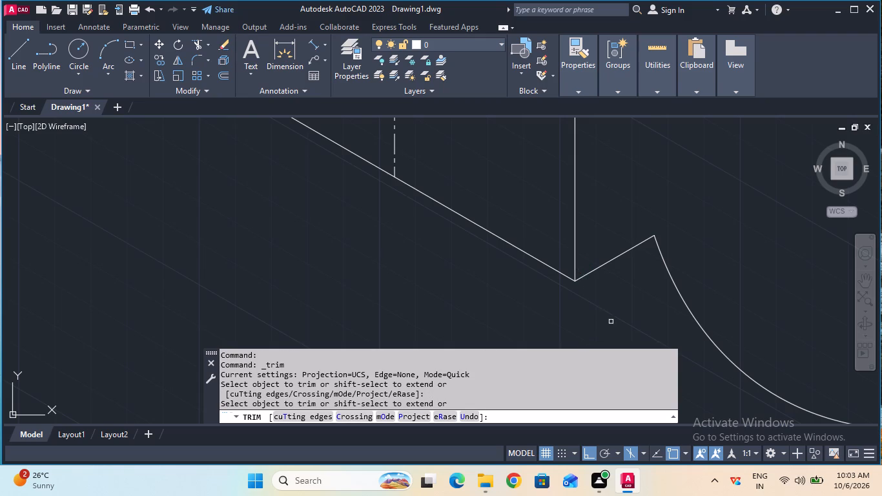
scroll(612, 325, "down", 4, "ctrl")
key("Escape")
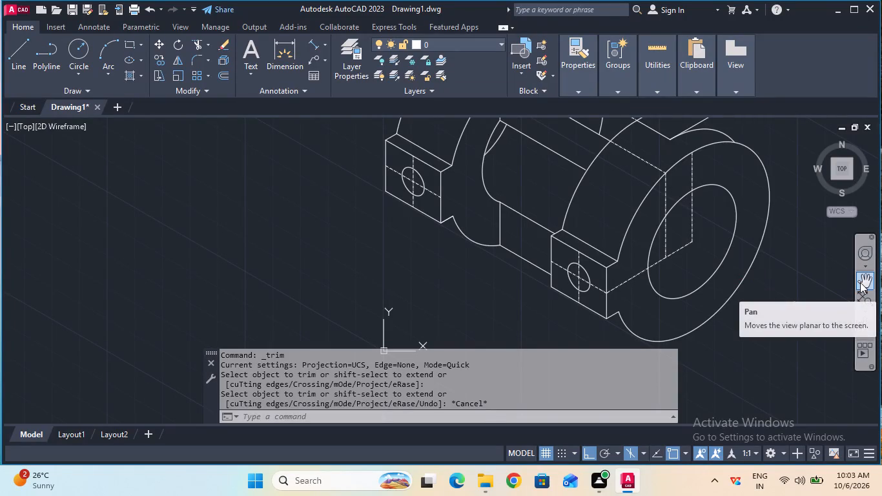
Draw a short edge line joining the front ring's outer arc to its copied back arc at the upper outer side.
left_click(868, 282)
left_click_drag(754, 212, 757, 219)
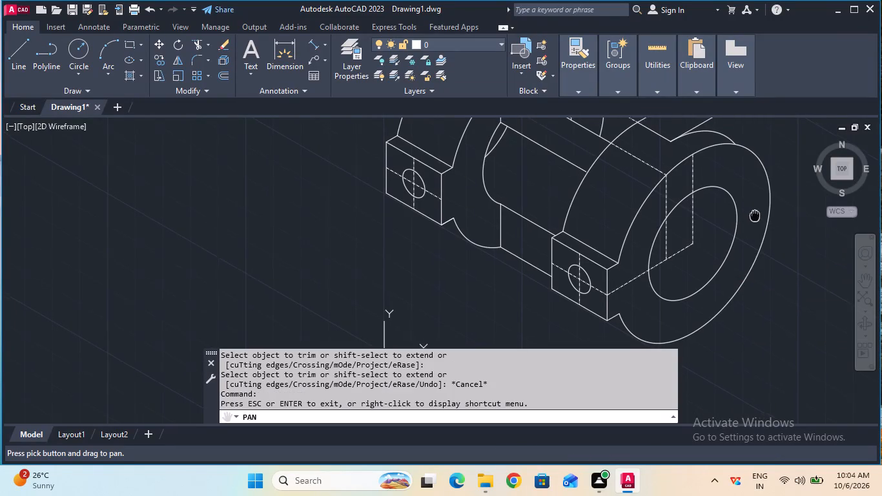
left_click_drag(757, 219, 757, 293)
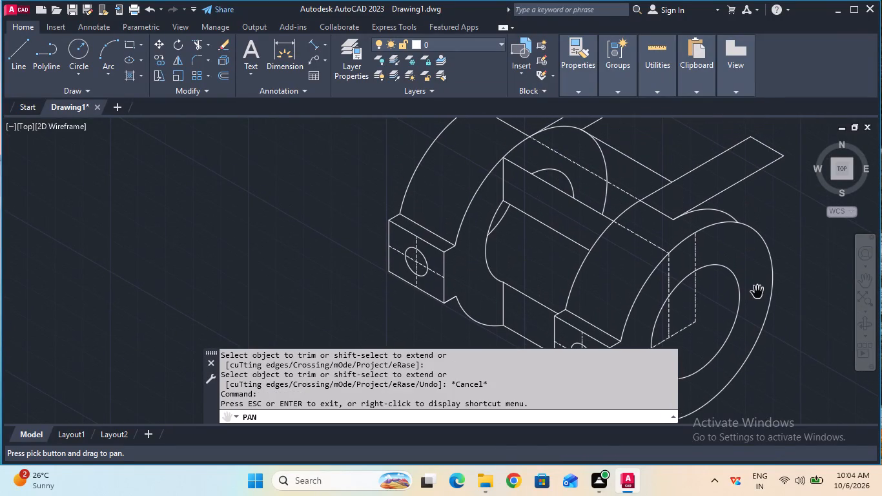
key("Escape")
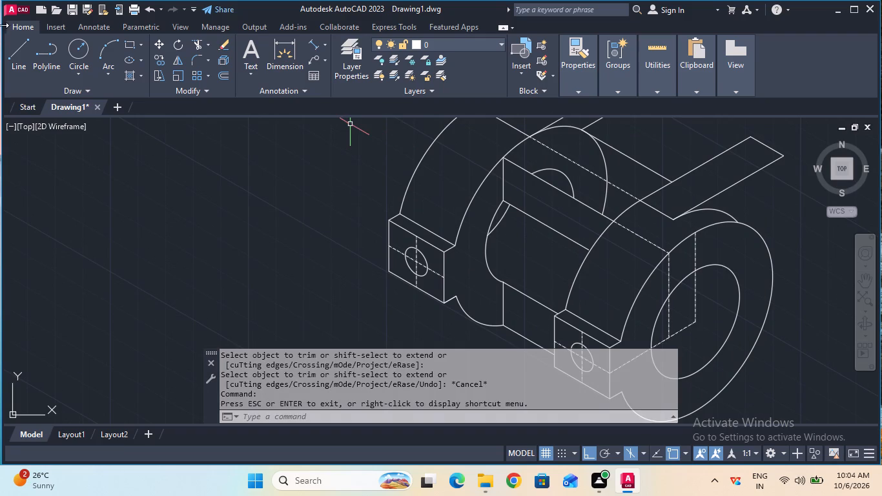
left_click(14, 46)
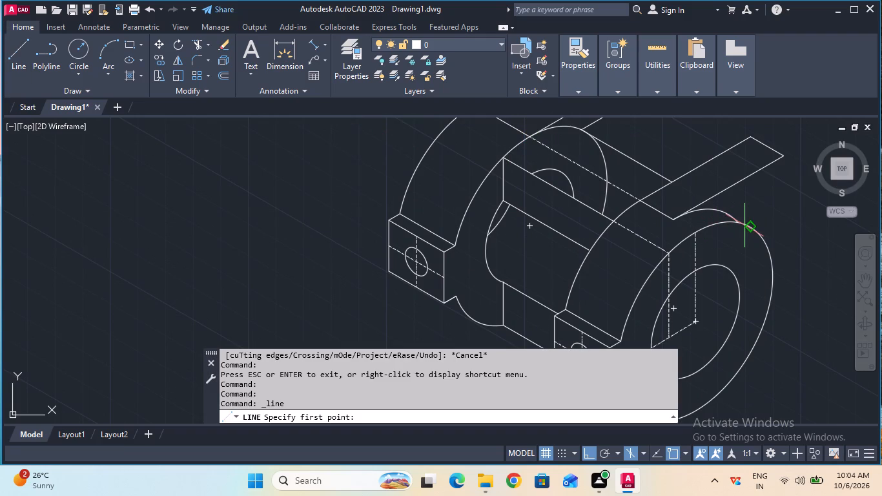
left_click(750, 226)
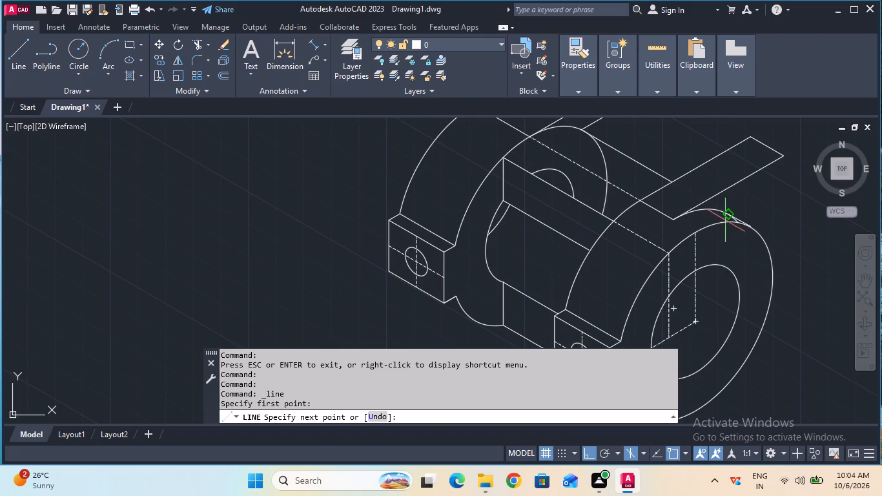
left_click(722, 212)
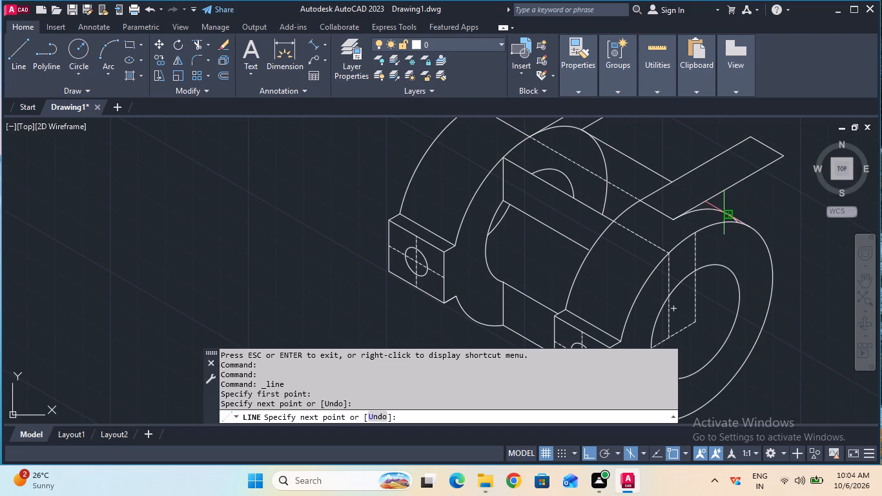
key("Escape")
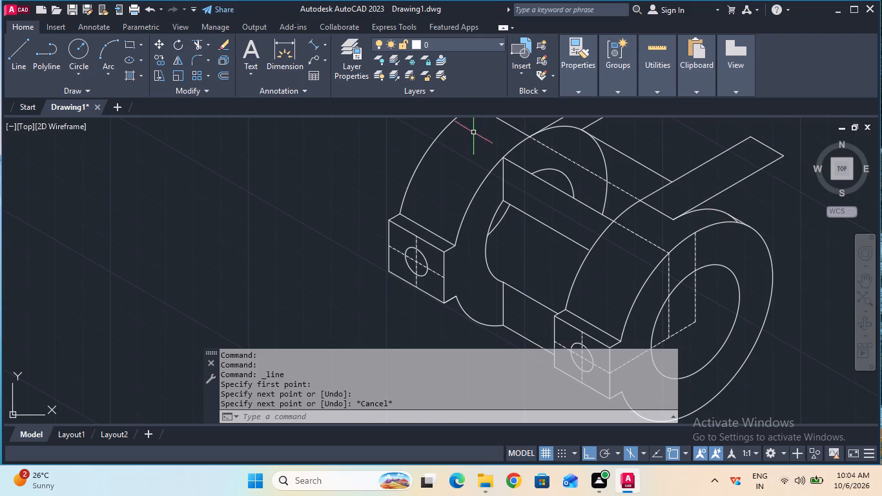
Trim the end of the copied back arc that runs inside the short joining line.
left_click(200, 48)
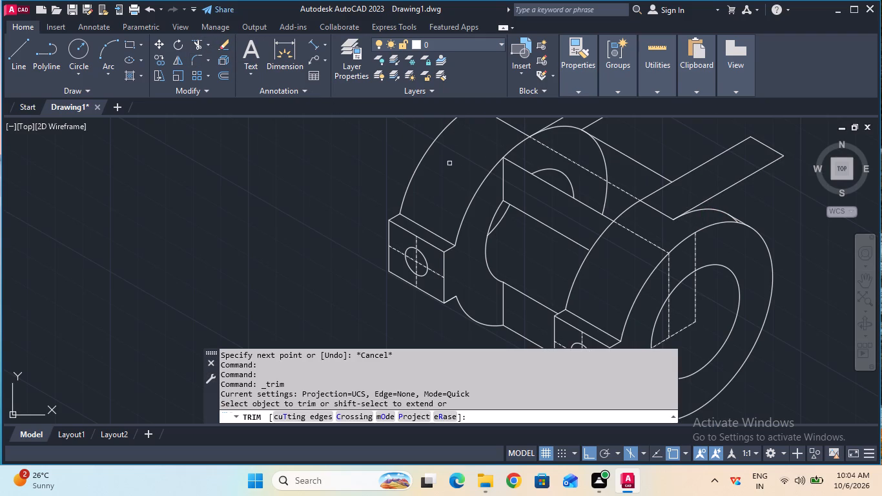
scroll(746, 226, "up", 3, "ctrl")
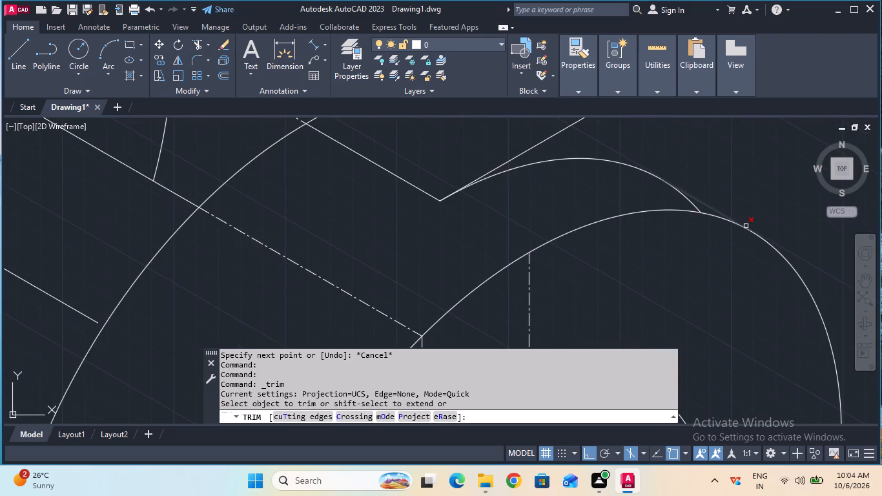
left_click(689, 201)
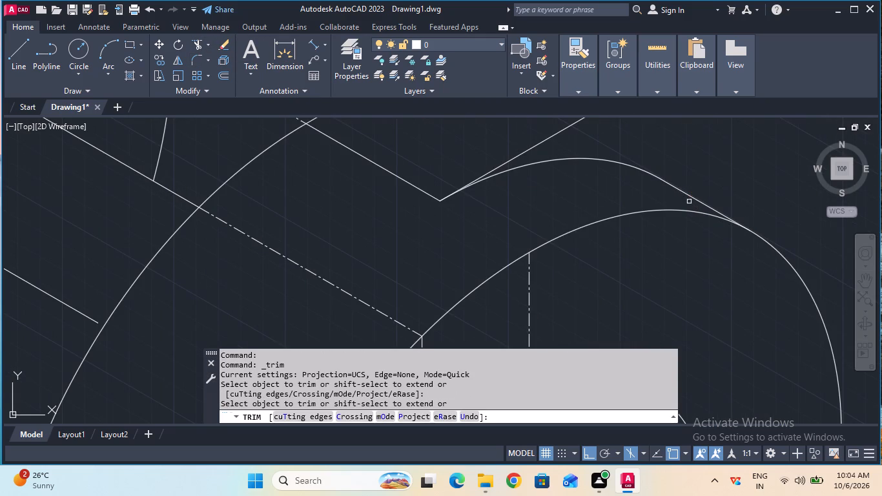
scroll(689, 201, "down", 3, "ctrl")
scroll(689, 201, "left", 1)
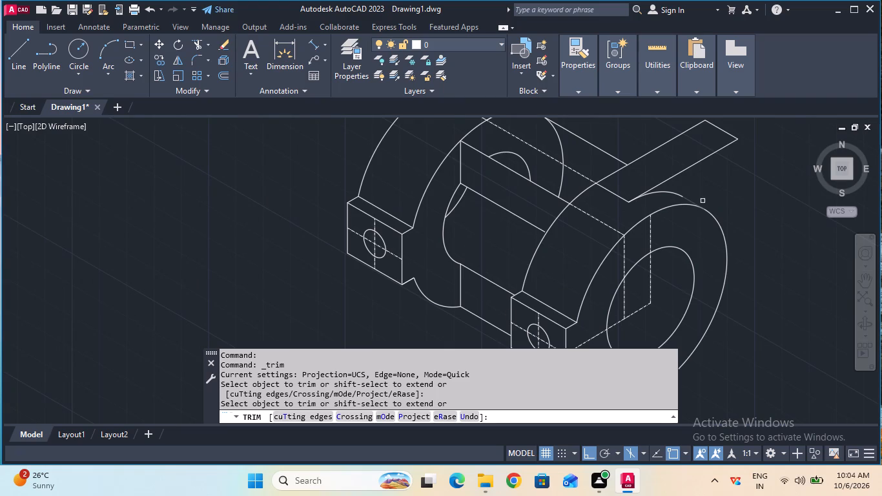
key("Escape")
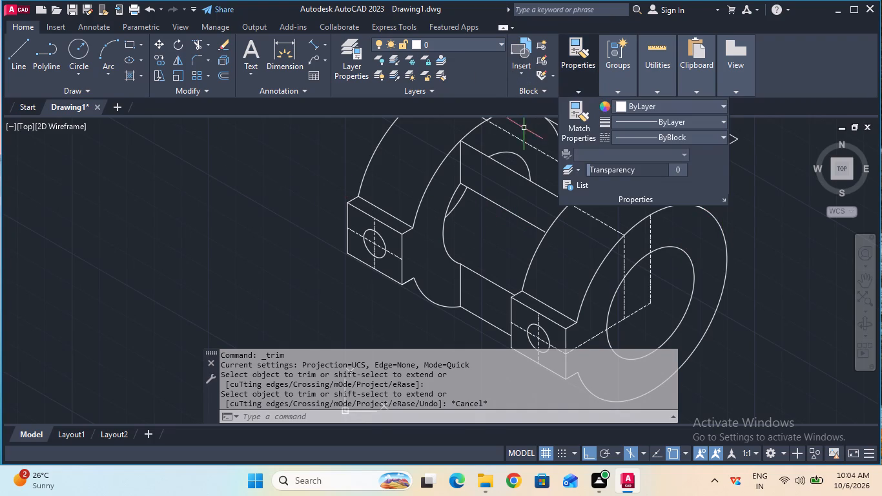
Set the current linetype to CENTER.
left_click(569, 87)
left_click(646, 140)
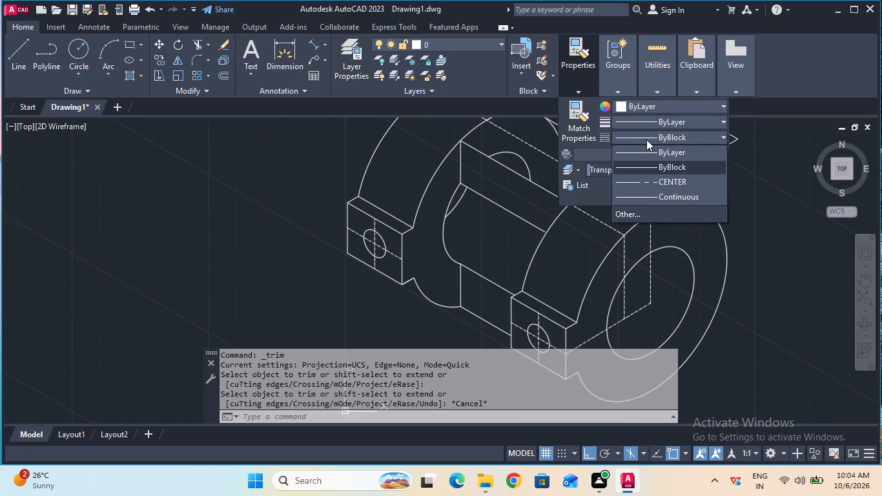
left_click(662, 187)
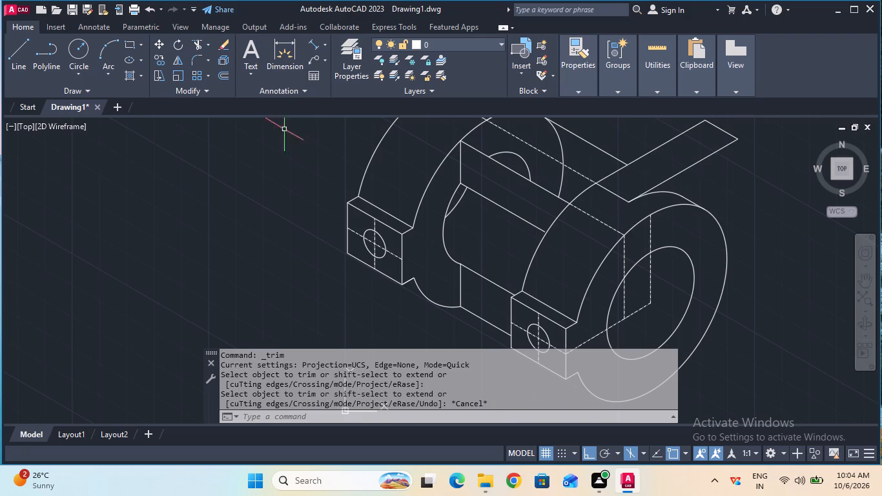
Draw a 90 mm centre line outward from the front ring's centre along the receding isometric axis.
left_click(28, 66)
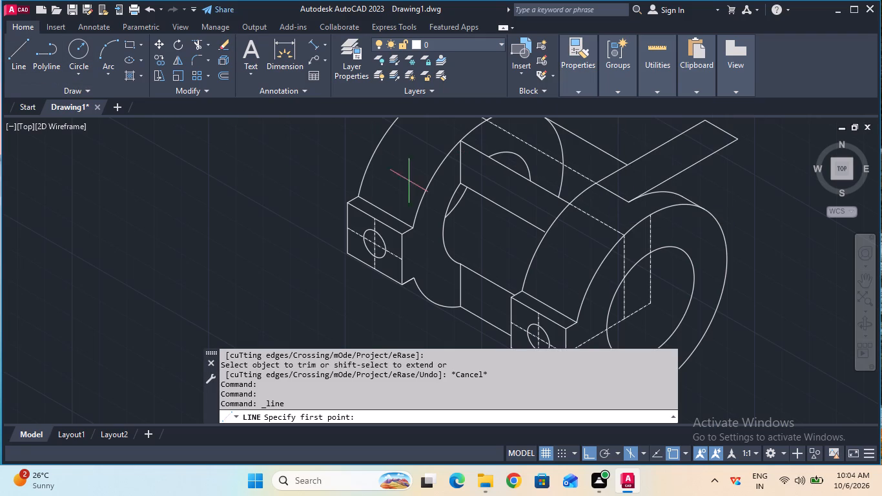
left_click(655, 301)
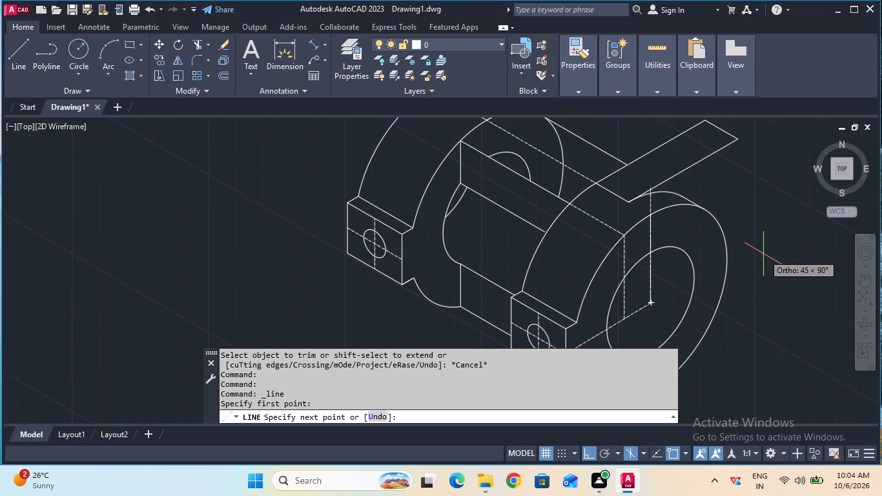
key("F5")
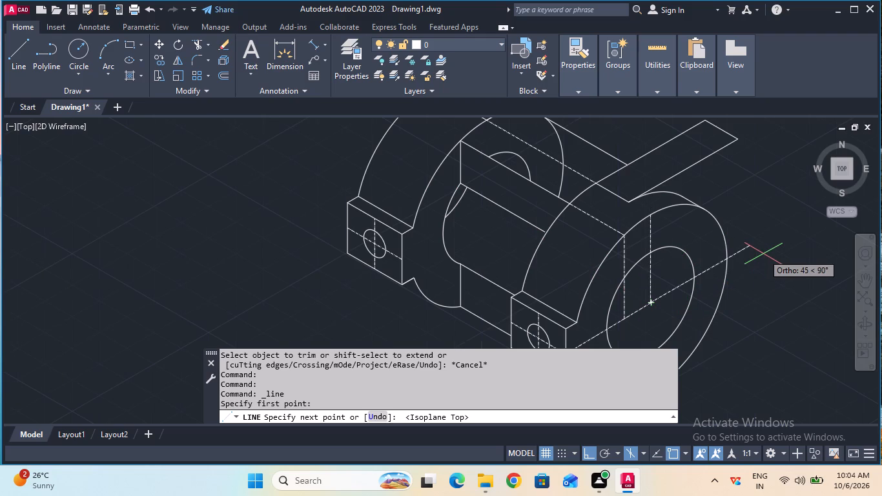
type("90")
key("Return")
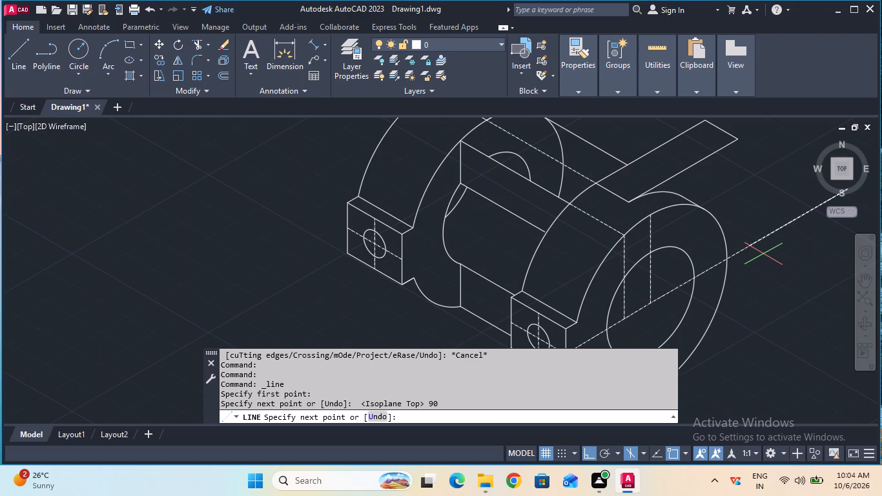
key("Escape")
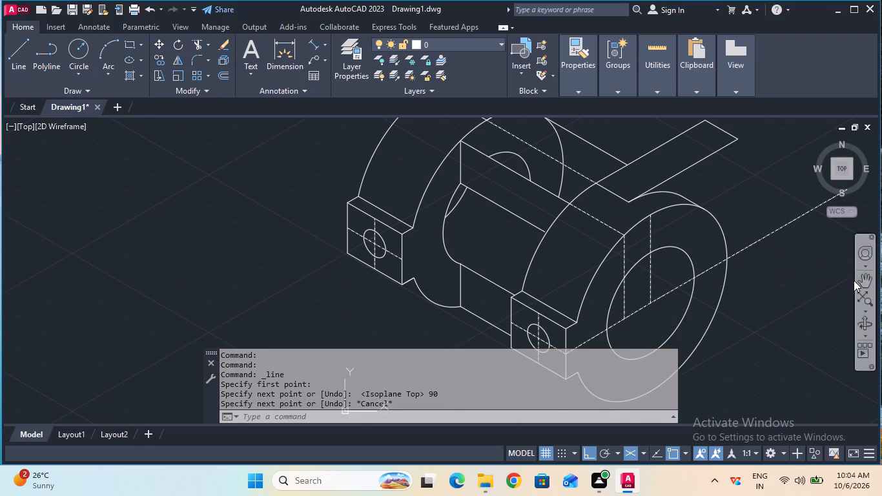
Set the current linetype to ByBlock.
left_click(861, 280)
left_click_drag(815, 284, 704, 322)
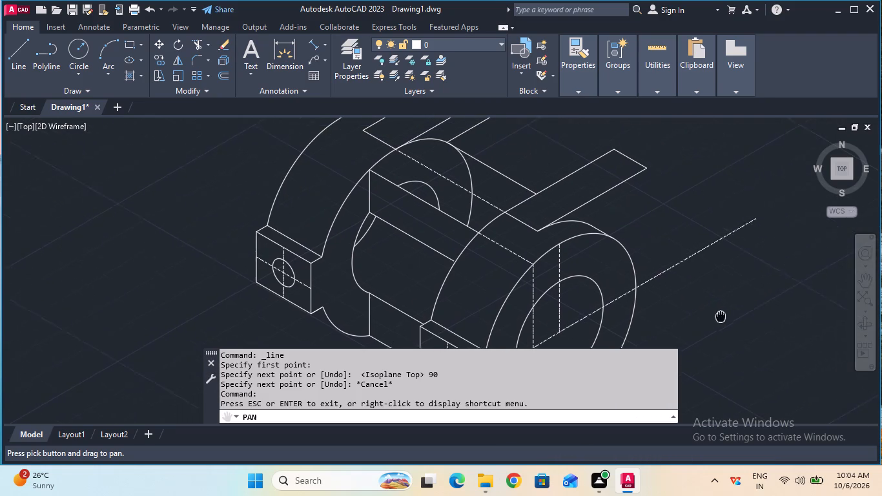
left_click_drag(704, 322, 671, 335)
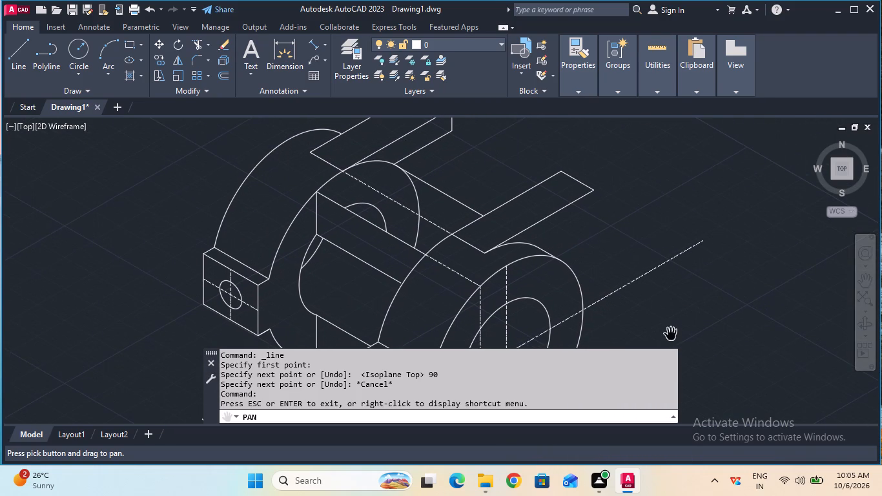
key("Escape")
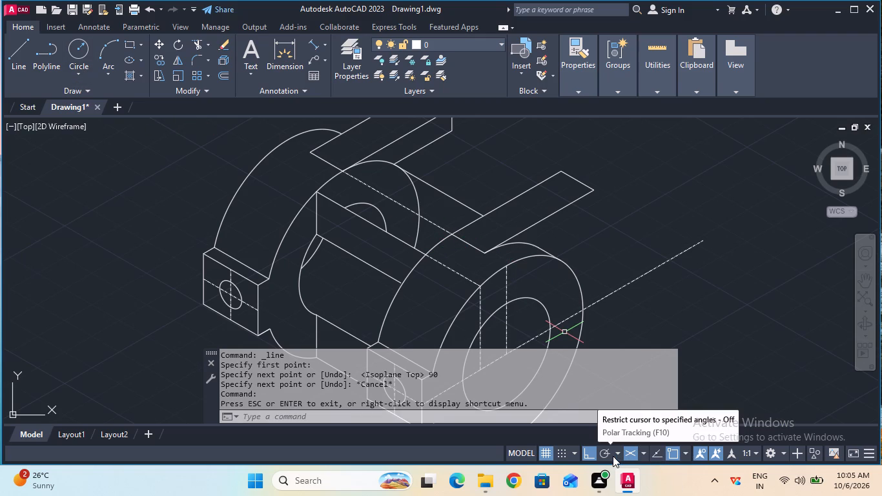
left_click(578, 81)
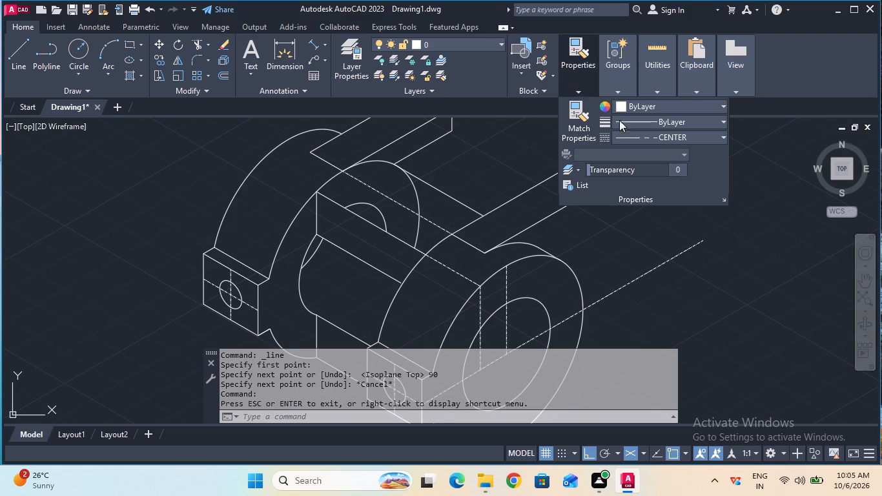
left_click(635, 130)
double_click(646, 164)
key("e")
key("Escape")
key("Escape")
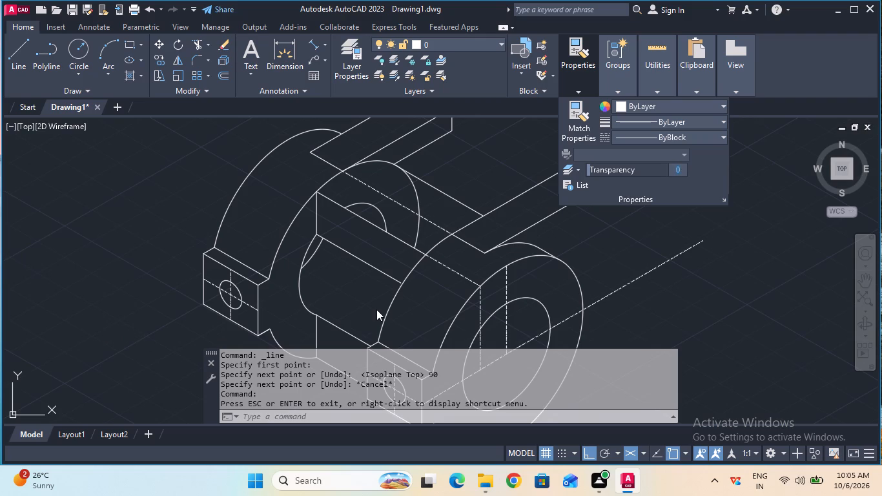
double_click(714, 226)
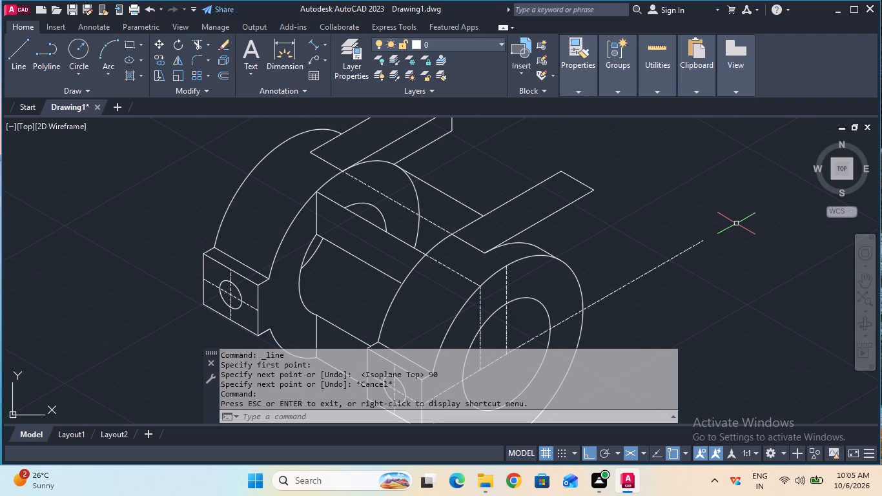
key("Escape")
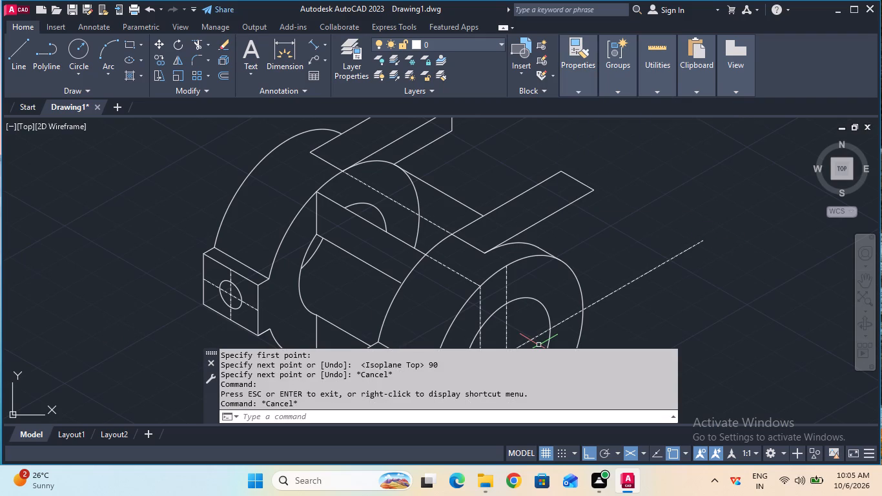
Draw an isocircle of radius 10 in the right isoplane, centred on the outer end of the 90 mm centre line.
left_click(430, 415)
type("ell")
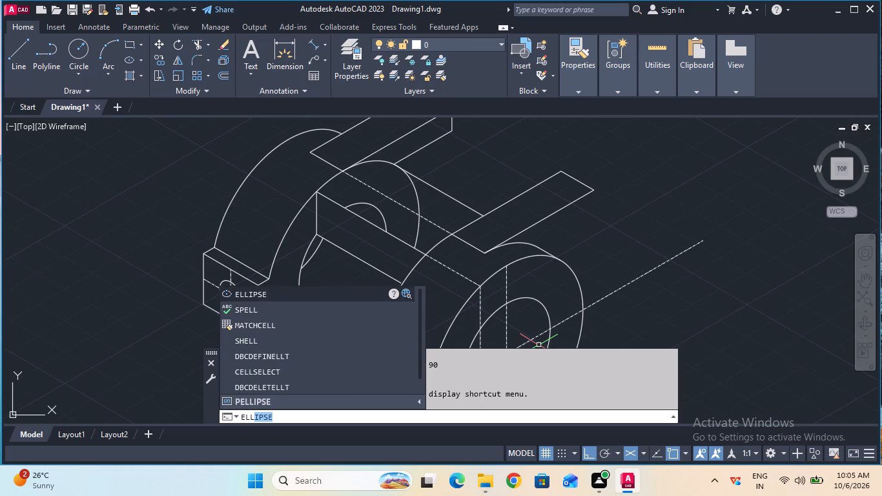
double_click(333, 287)
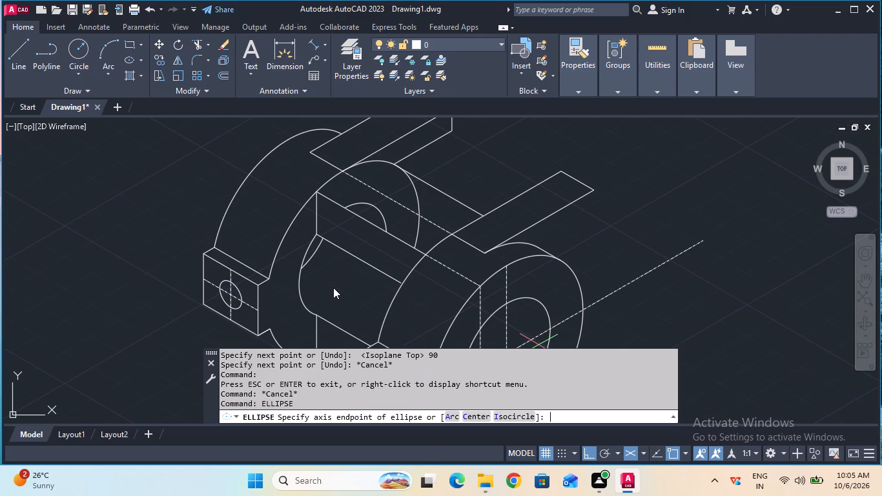
left_click(510, 415)
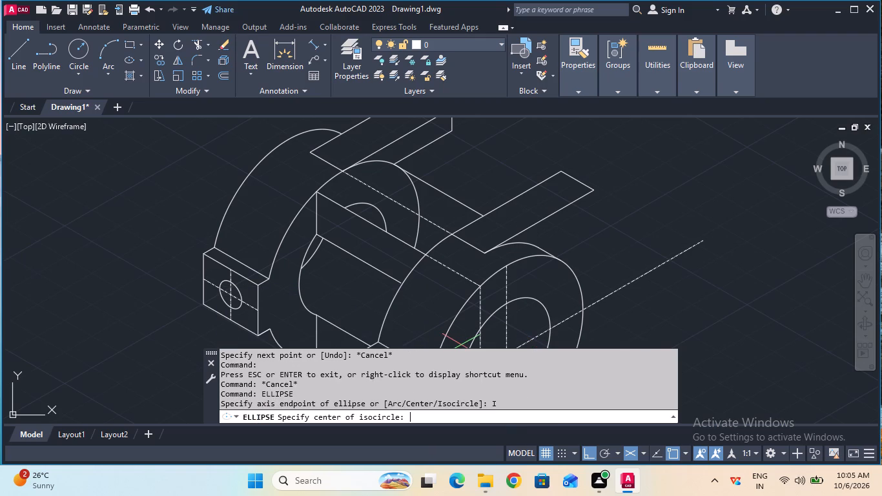
left_click(704, 239)
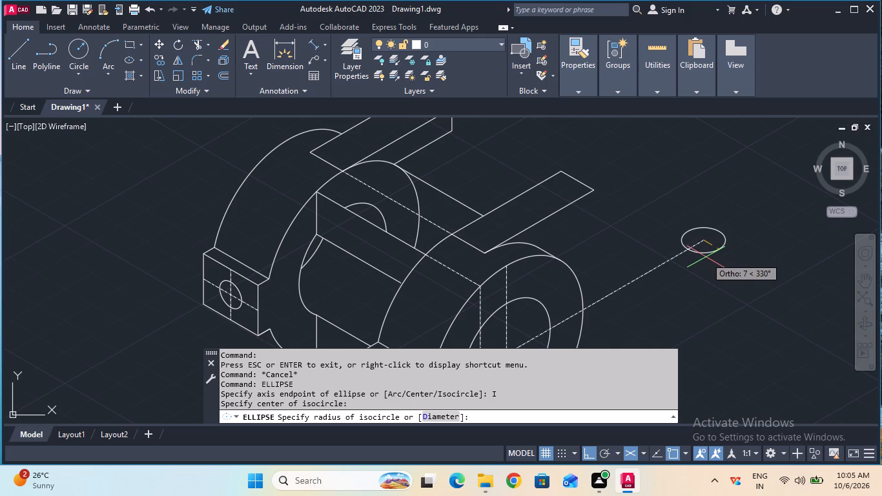
key("F5")
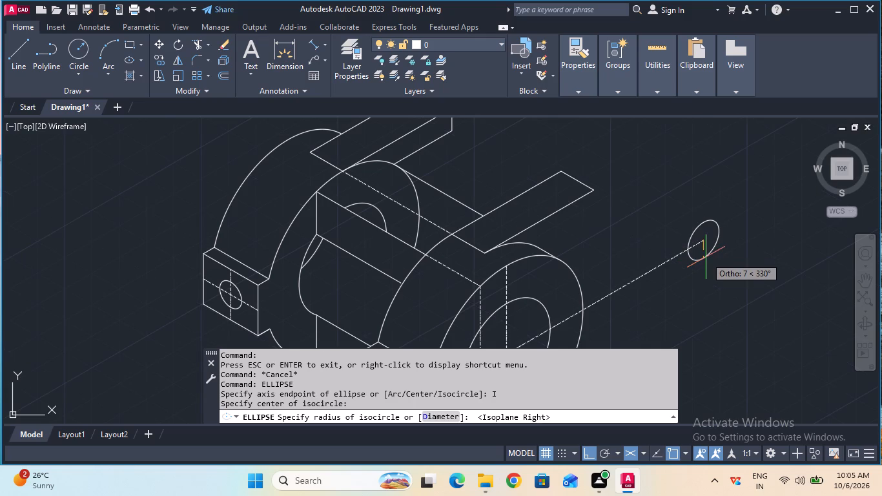
type("10")
key("Return")
key("Escape")
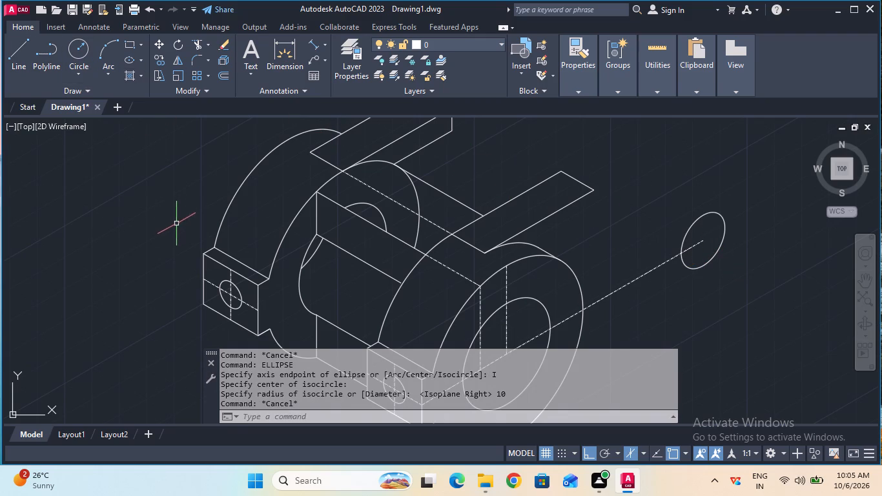
Draw a concentric isocircle of radius 20 in the right isoplane around the small circle at the centre line's outer end.
type("ell")
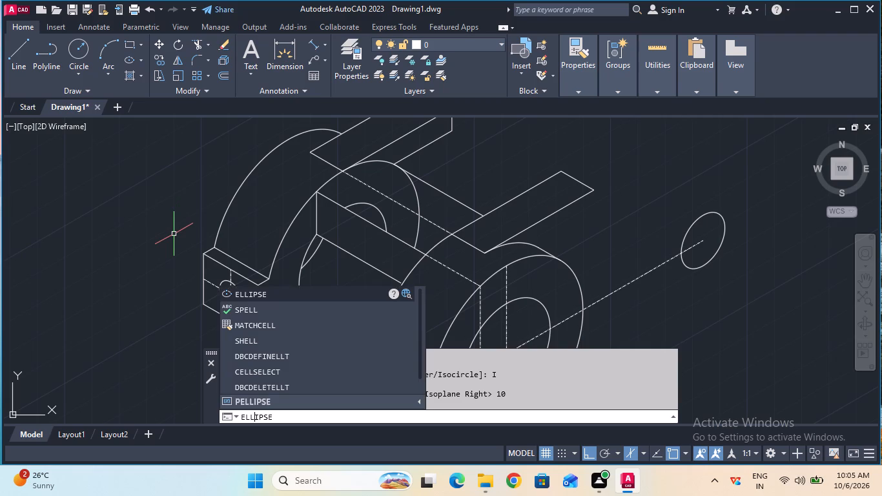
left_click(254, 294)
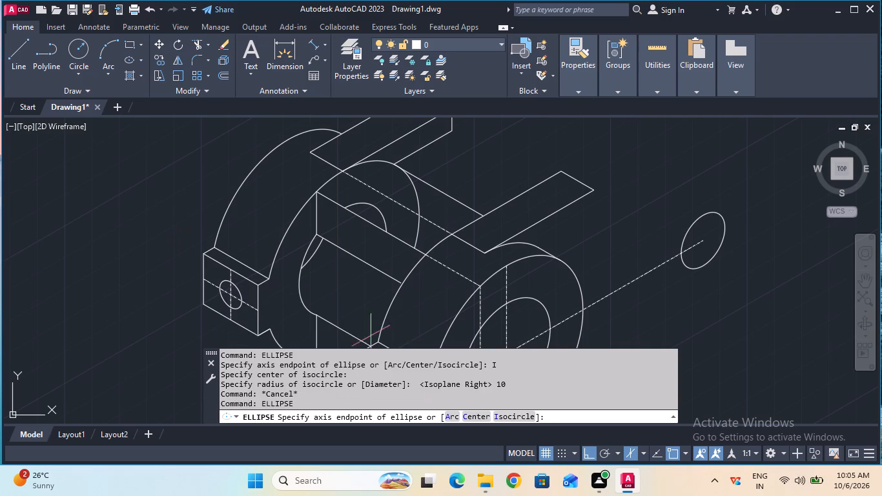
left_click(510, 415)
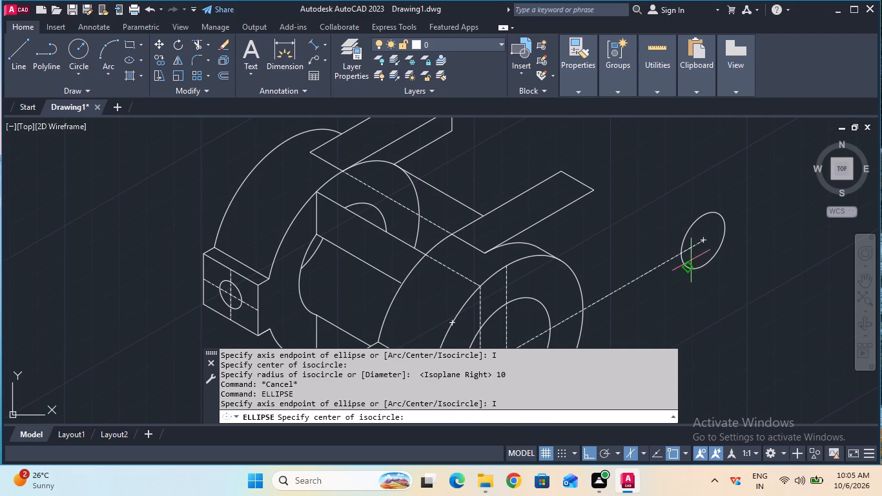
left_click(704, 239)
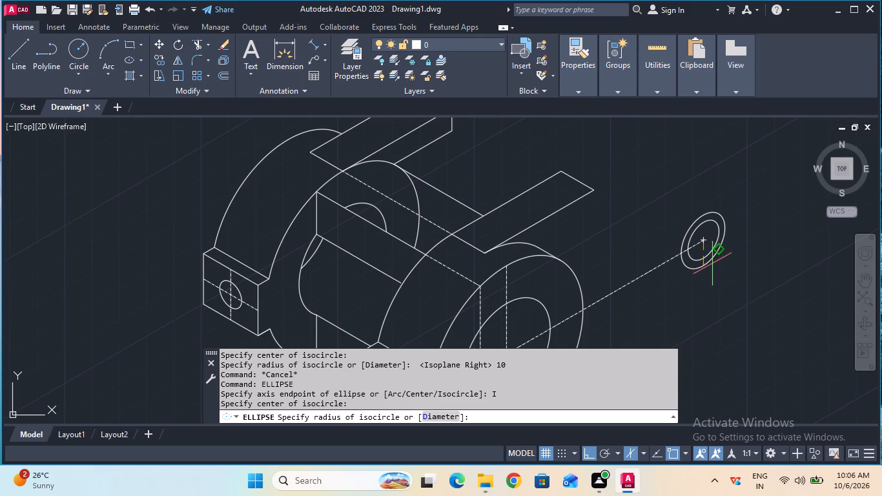
key("2")
key("0")
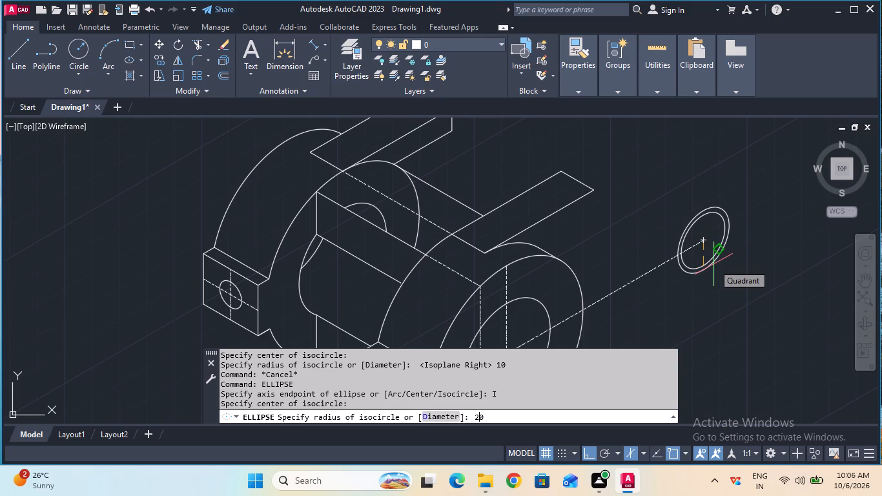
key("Return")
key("Escape")
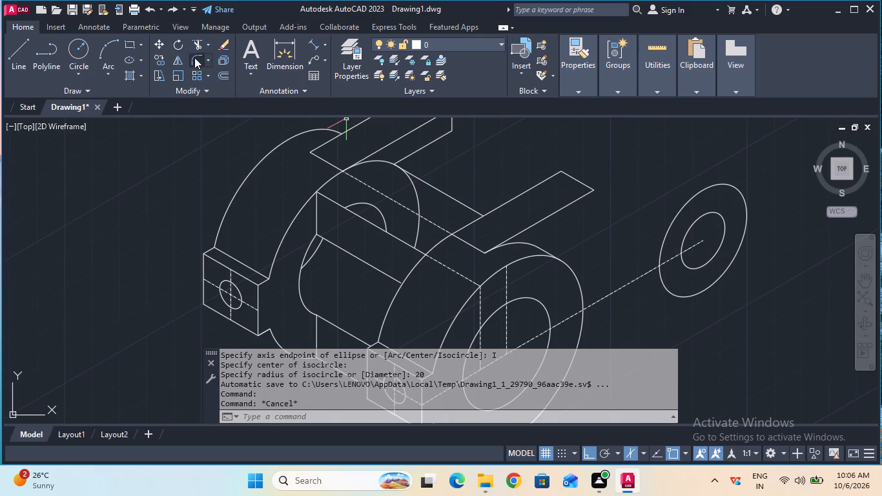
Copy the radius 20 isocircle 10 mm backward along the left isoplane axis for the boss thickness.
left_click(163, 61)
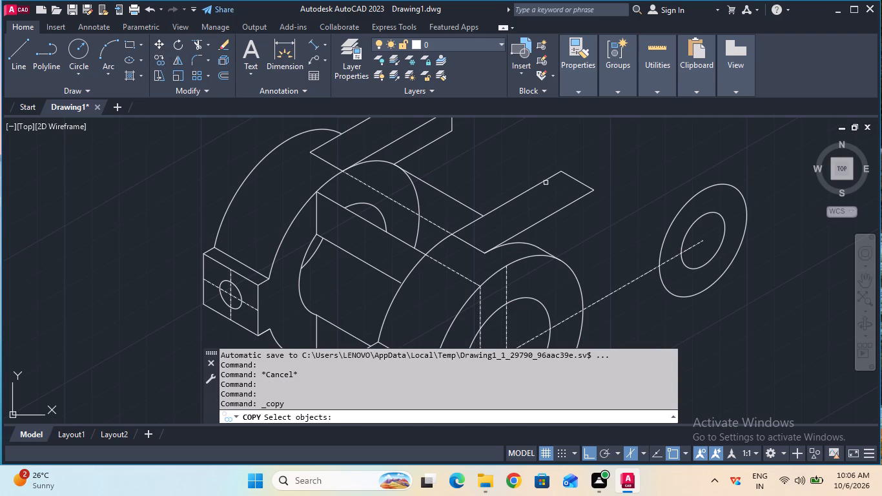
left_click(675, 223)
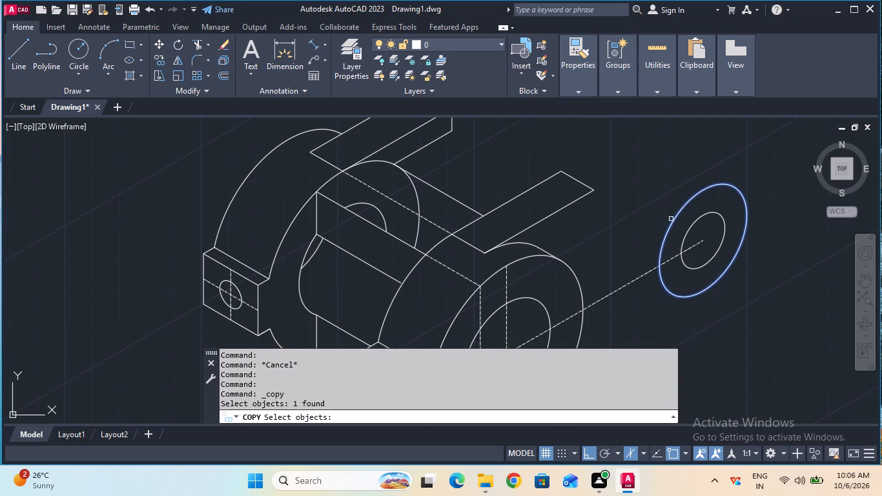
key("Return")
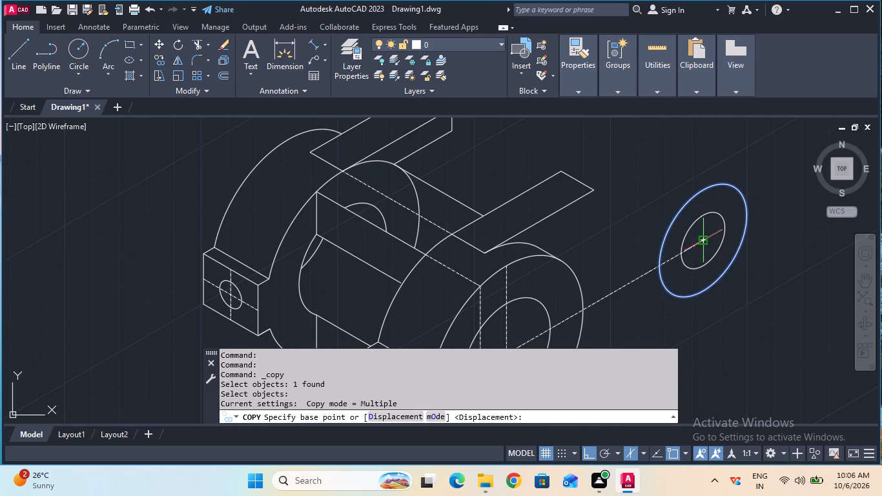
left_click(705, 242)
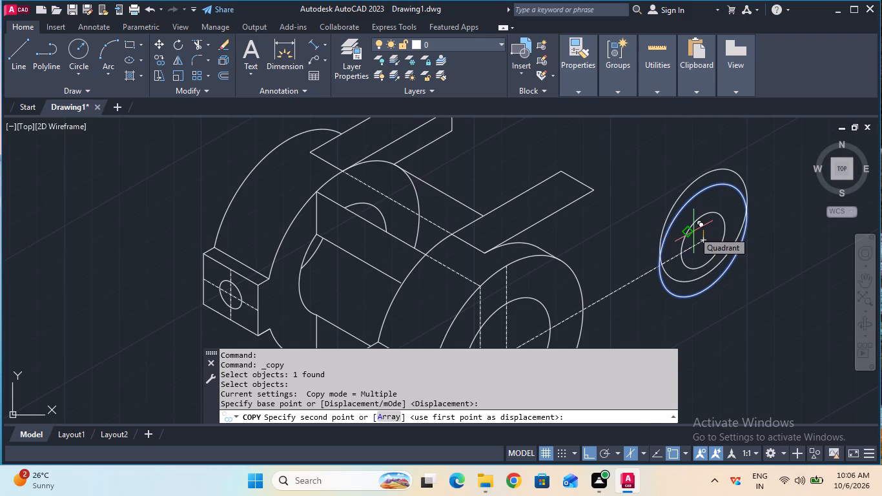
key("F5")
type("10")
key("Return")
key("Escape")
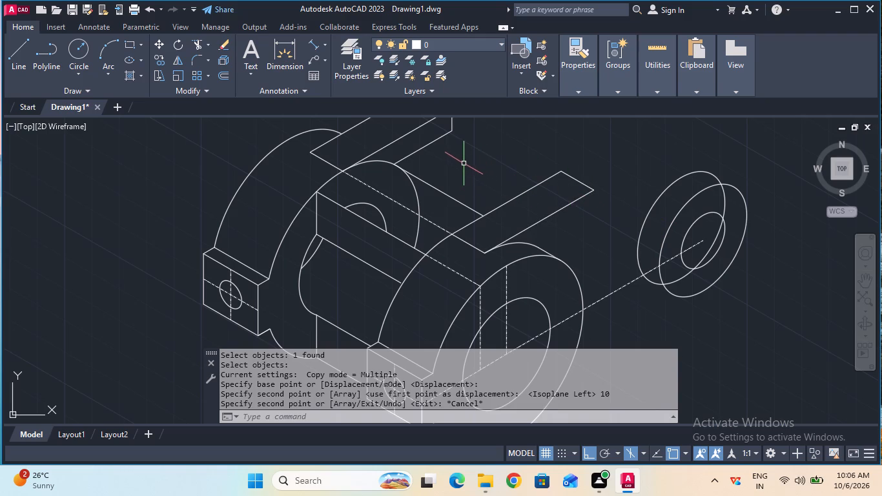
Trim the parts of the rear radius 20 isocircle hidden behind the far end boss's front face.
left_click(197, 46)
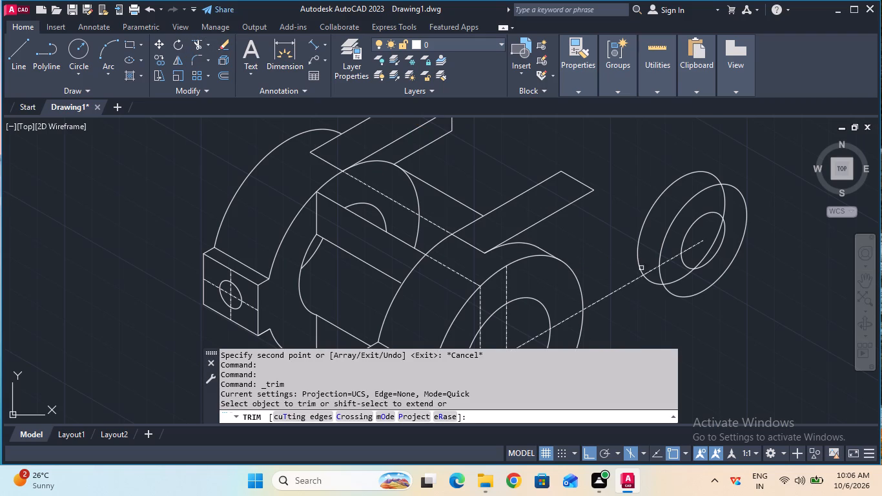
left_click(681, 282)
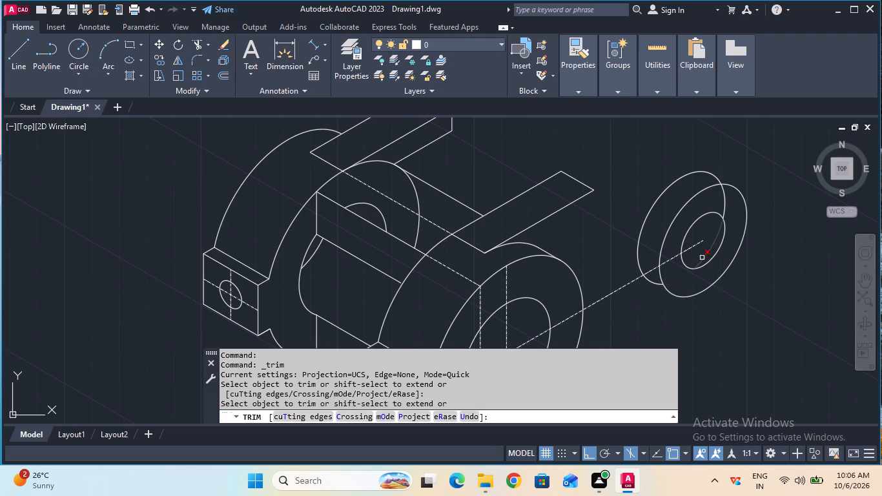
left_click(702, 258)
left_click(723, 203)
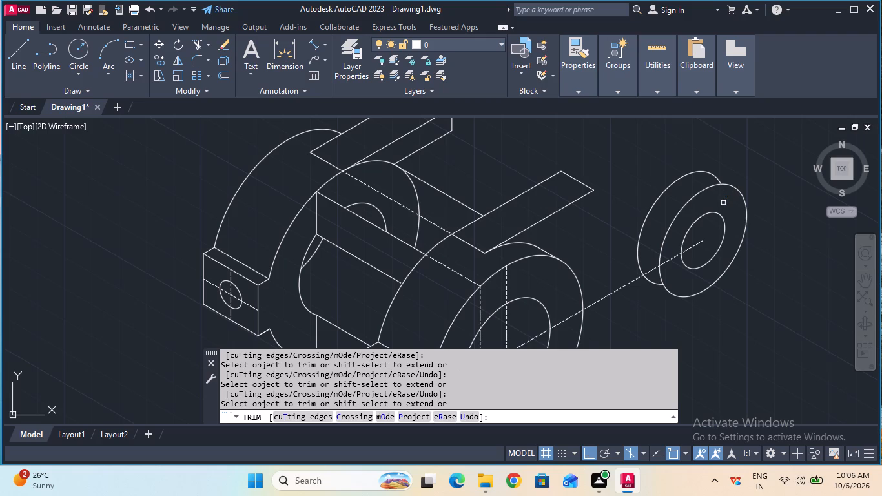
key("Escape")
Draw the lower edge line of the far end boss, joining the front and rear radius 20 isocircles.
left_click(16, 56)
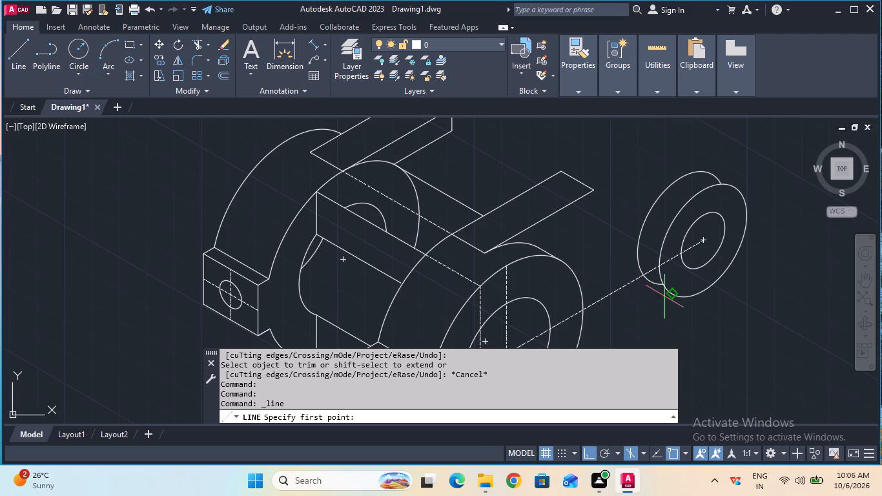
left_click(670, 295)
left_click(648, 282)
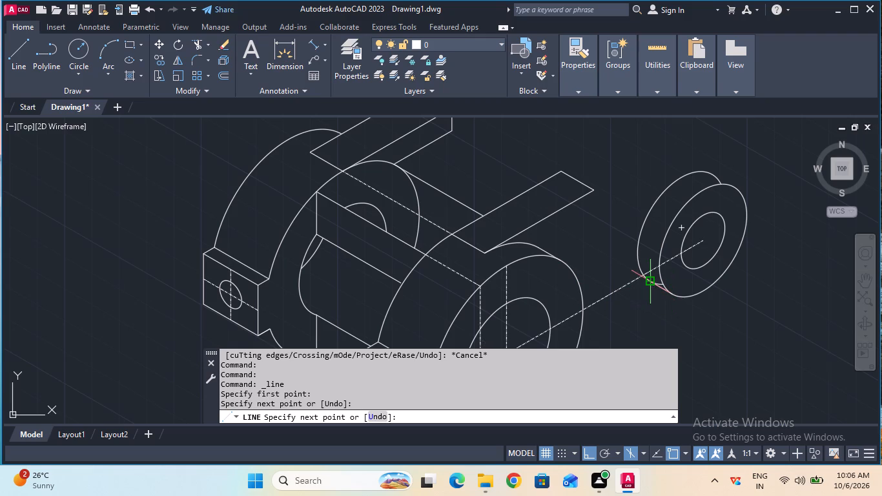
key("Escape")
Trim the leftover rear isocircle arc inside the lower edge line of the far end boss.
scroll(653, 284, "up", 2, "ctrl")
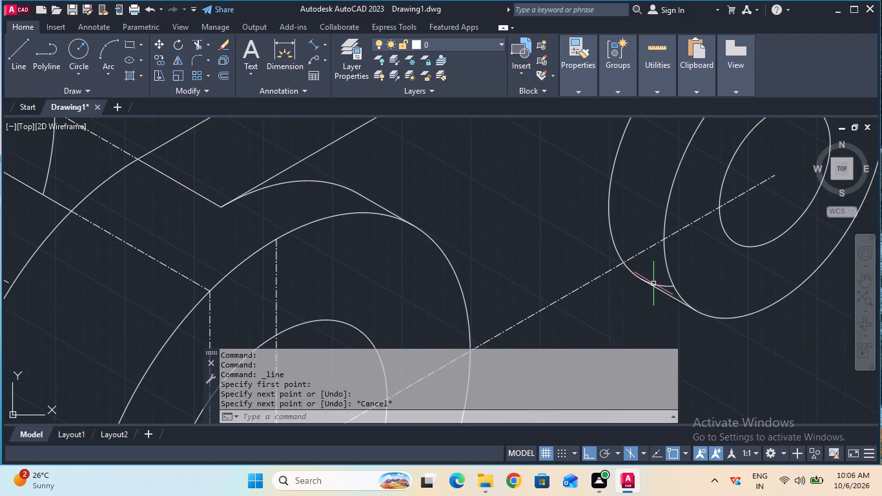
left_click(193, 39)
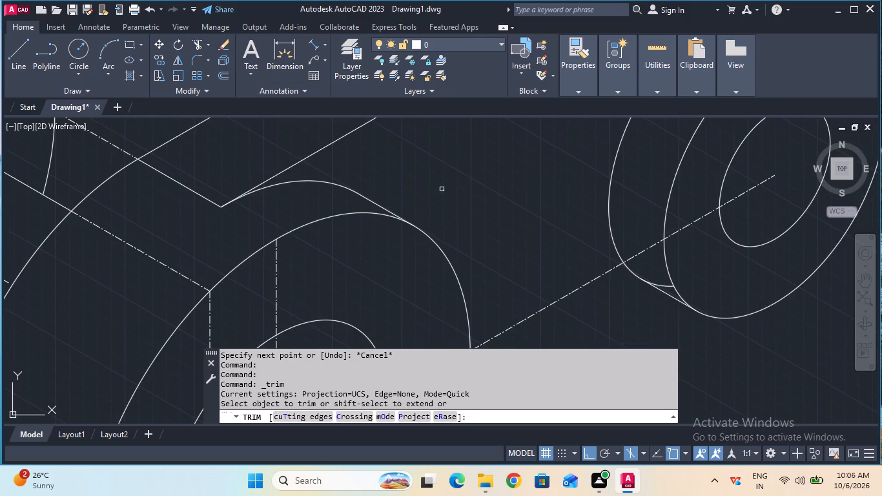
left_click(662, 285)
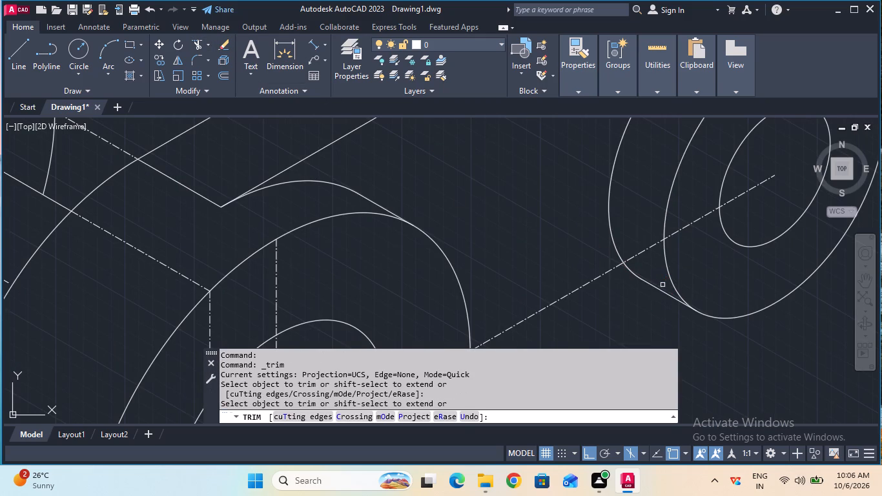
scroll(662, 285, "up", 1, "ctrl")
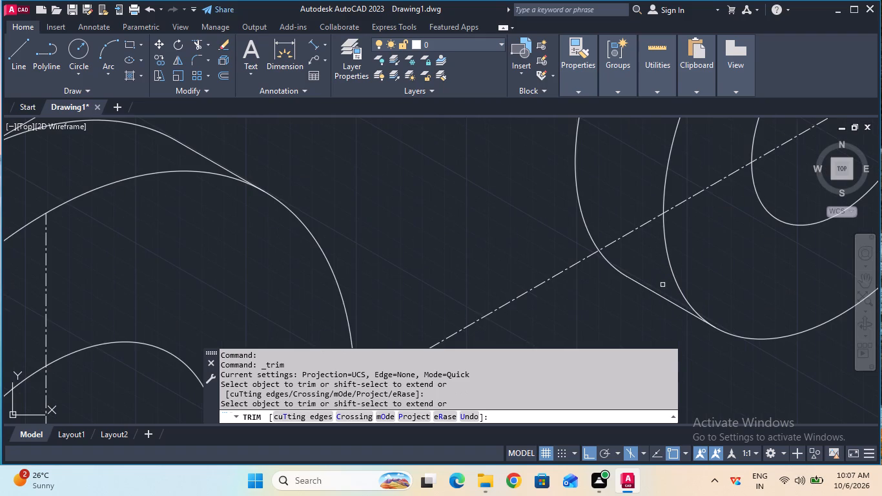
scroll(662, 285, "down", 3, "ctrl")
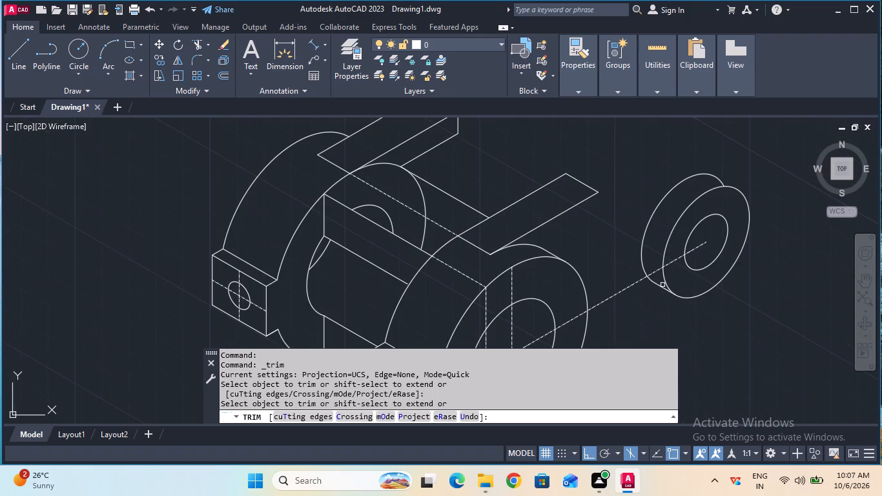
key("Escape")
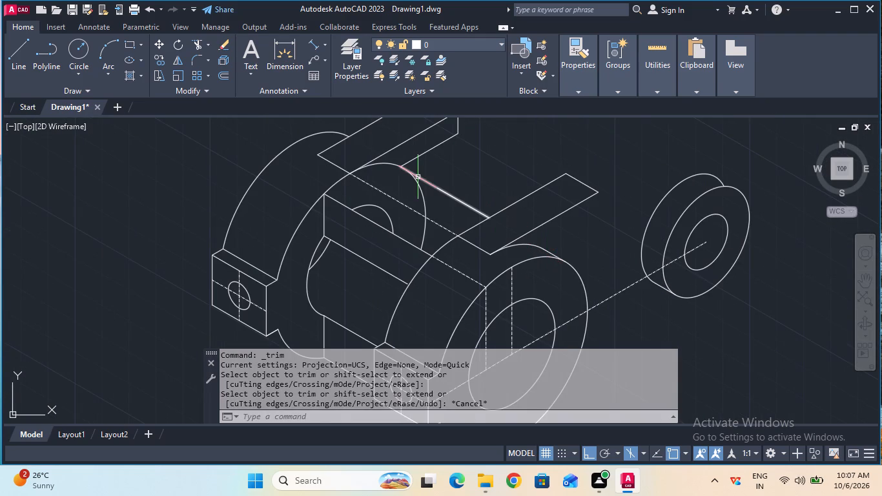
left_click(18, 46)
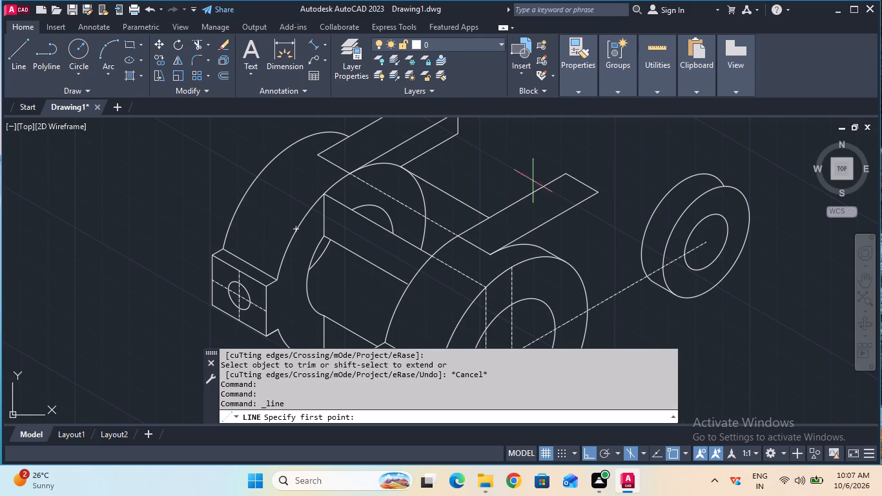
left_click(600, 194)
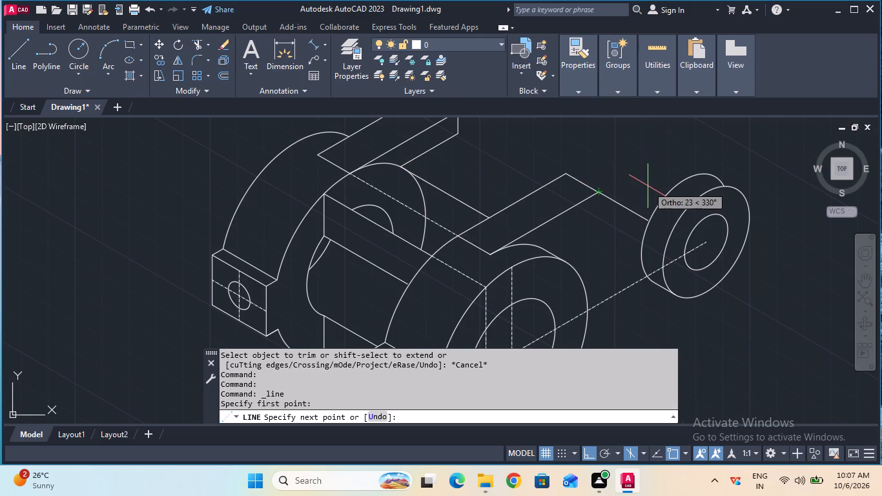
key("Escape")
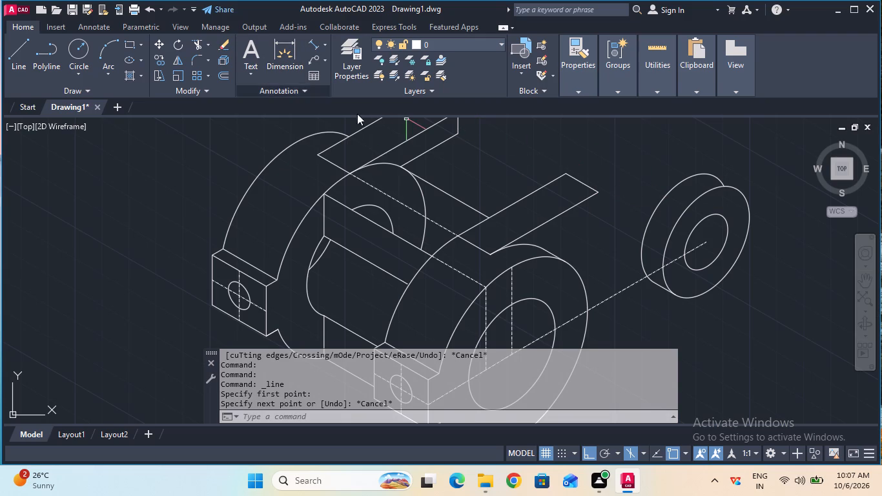
Turn Ortho mode off.
key("F8")
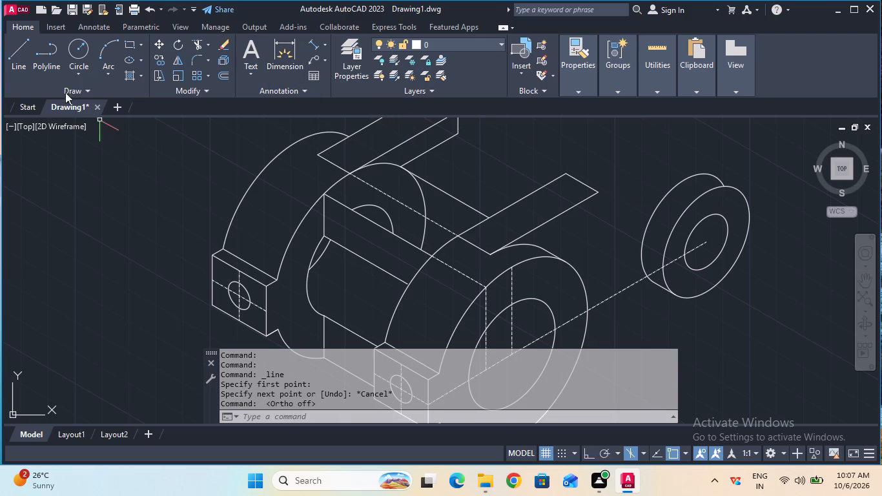
left_click(26, 69)
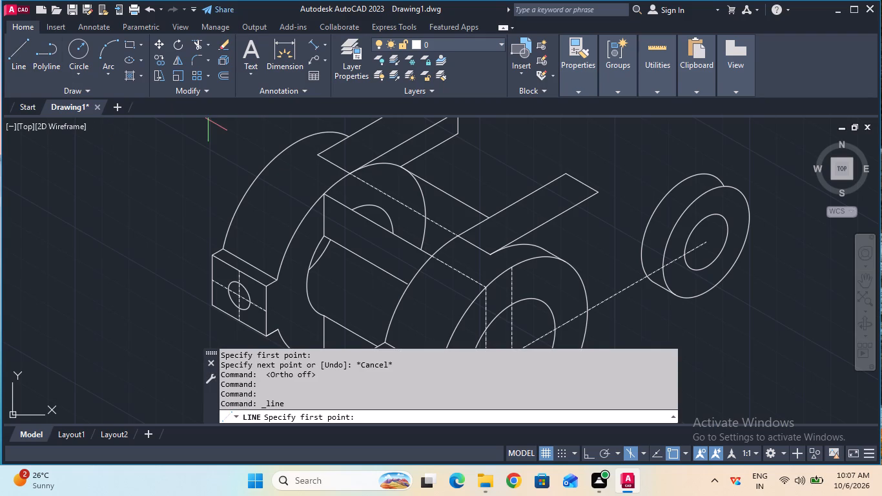
key("Escape")
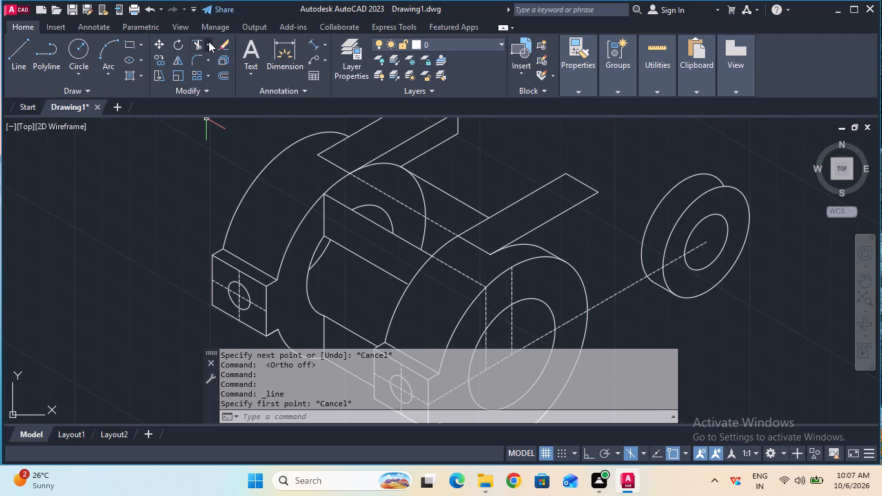
Extend the long centre line through the boss hole to the outer edge of the boss's front face.
left_click(208, 41)
left_click(218, 91)
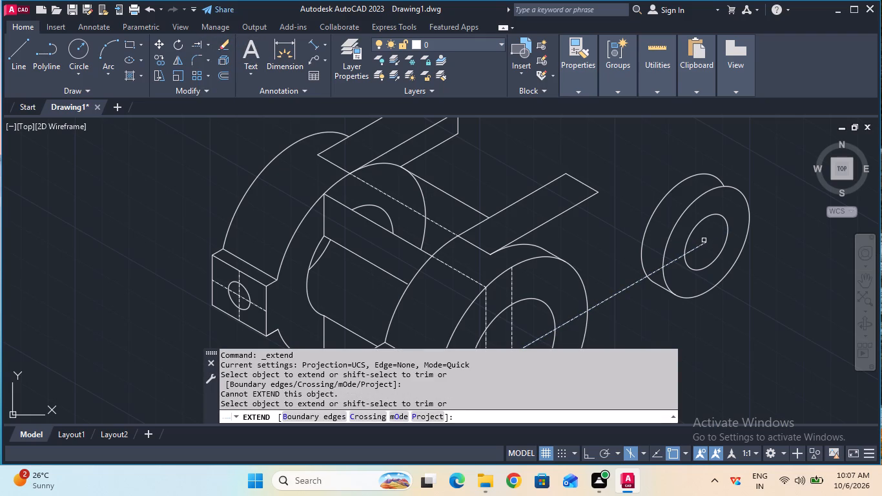
left_click(704, 241)
left_click(724, 232)
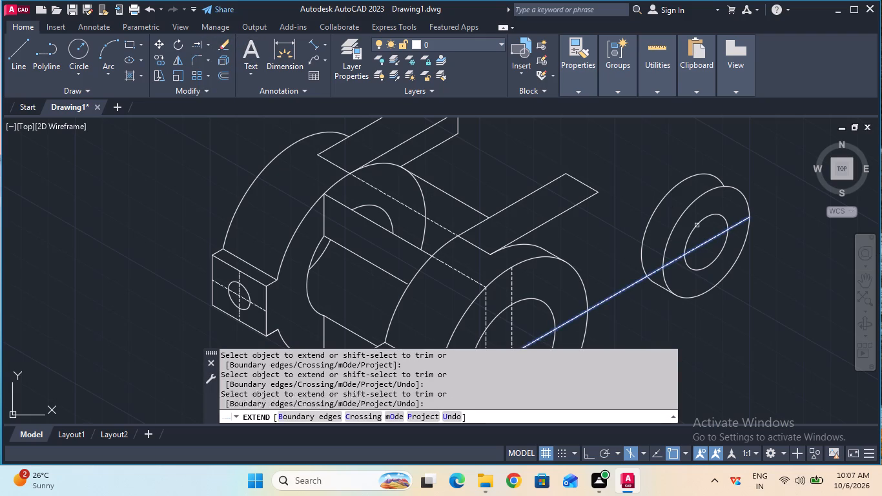
key("Escape")
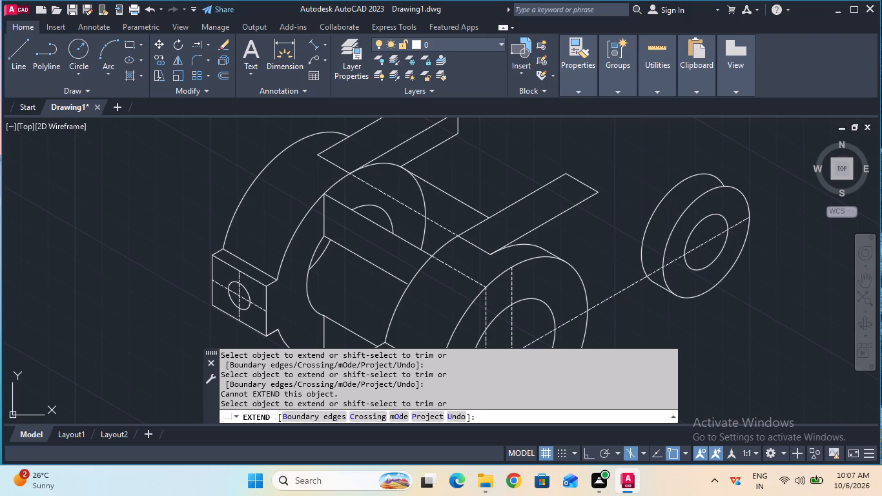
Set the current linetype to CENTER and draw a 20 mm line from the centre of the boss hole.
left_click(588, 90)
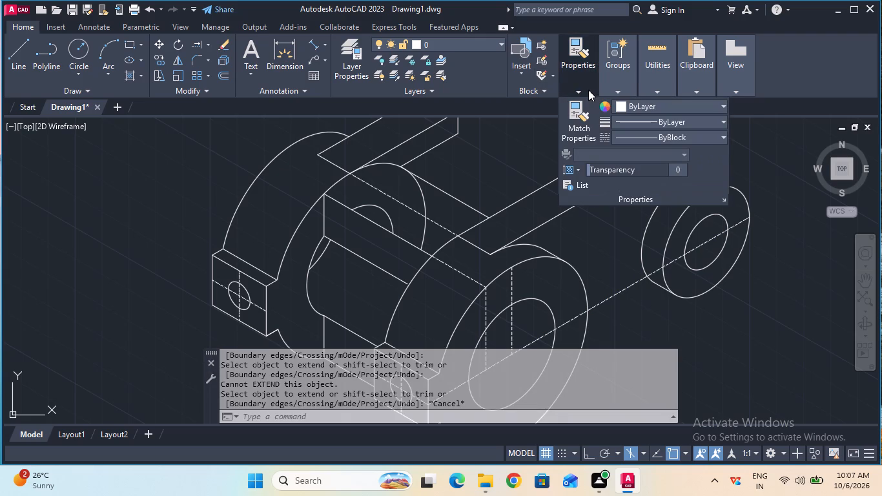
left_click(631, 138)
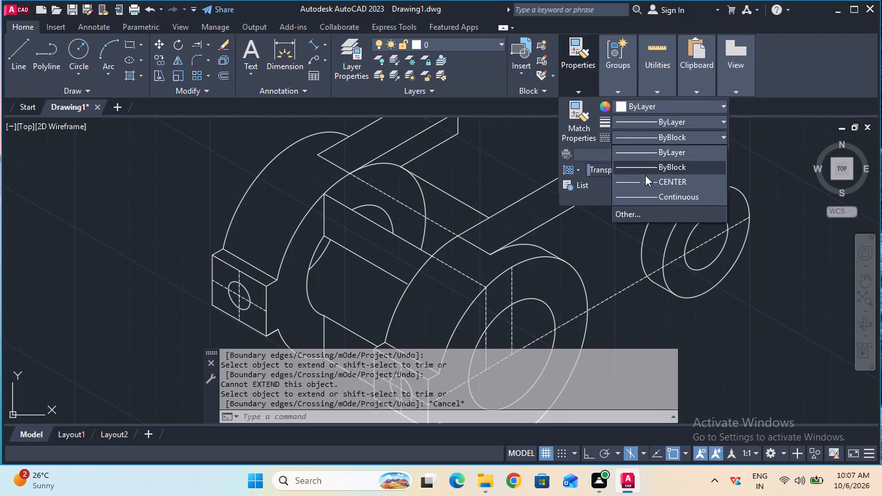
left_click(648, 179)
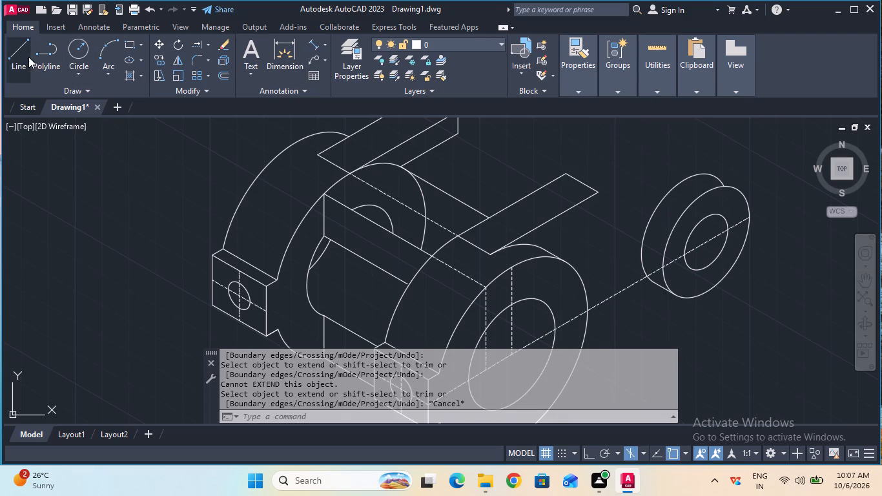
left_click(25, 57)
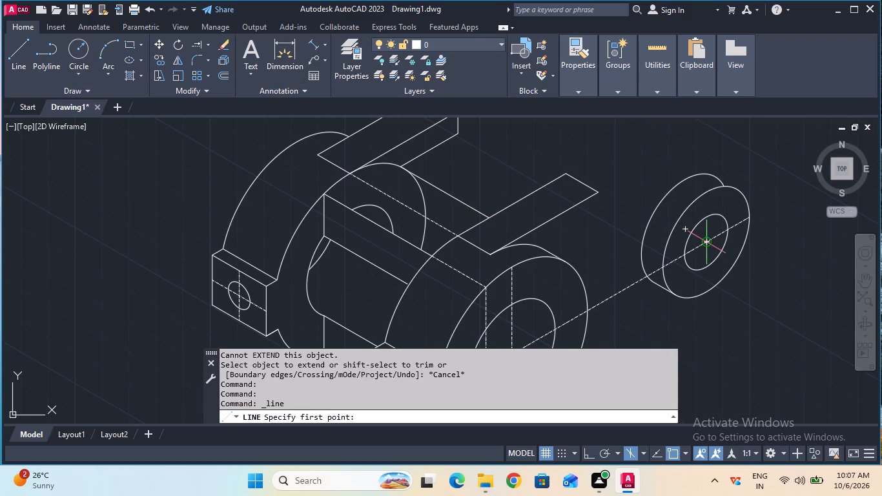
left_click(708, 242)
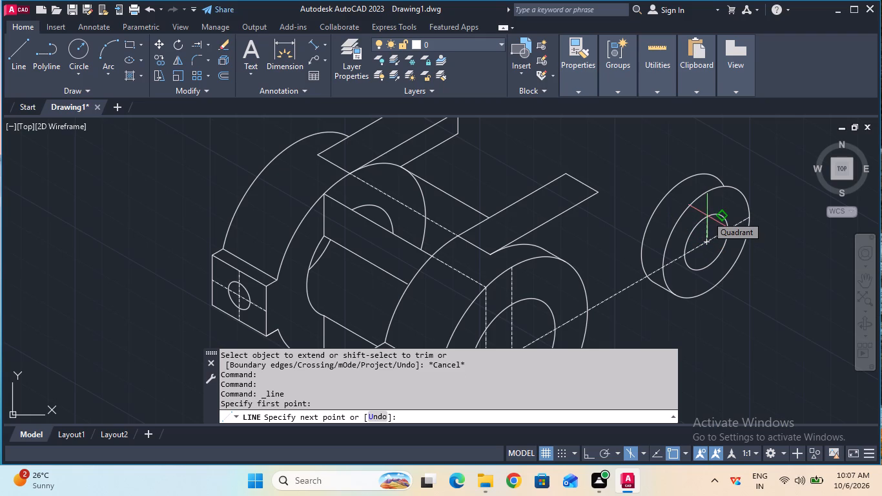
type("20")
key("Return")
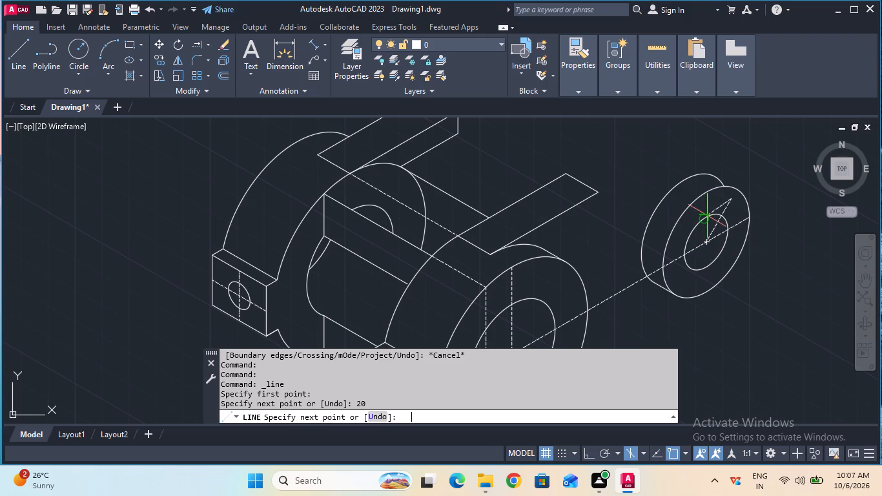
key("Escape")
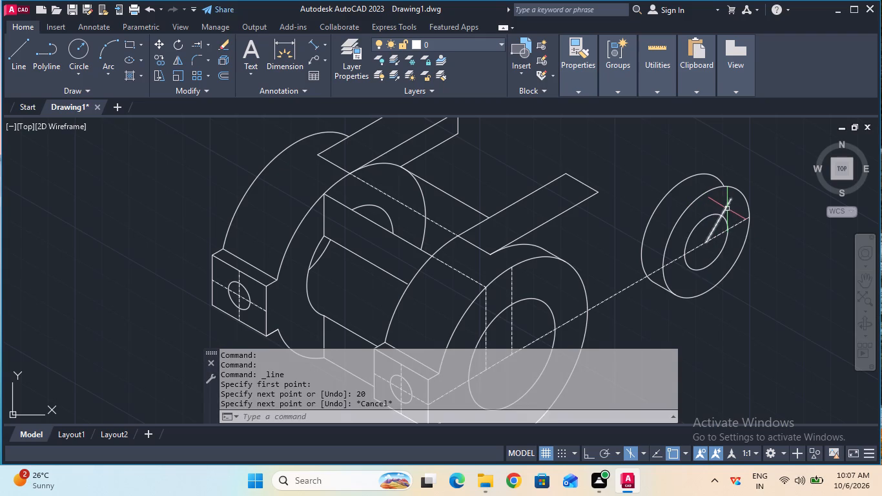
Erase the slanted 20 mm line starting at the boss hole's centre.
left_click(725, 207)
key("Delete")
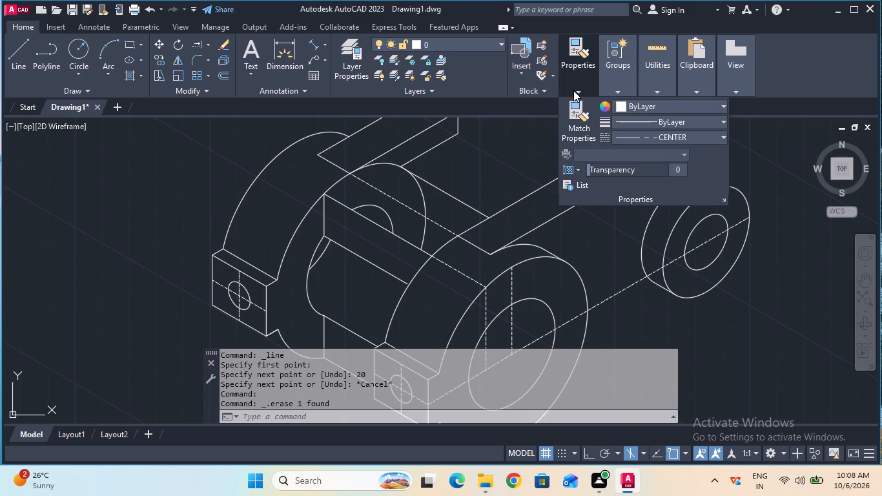
With the ByBlock linetype, draw a line from the front arm's lower end corner to the top of the boss's rear isocircle.
left_click(630, 134)
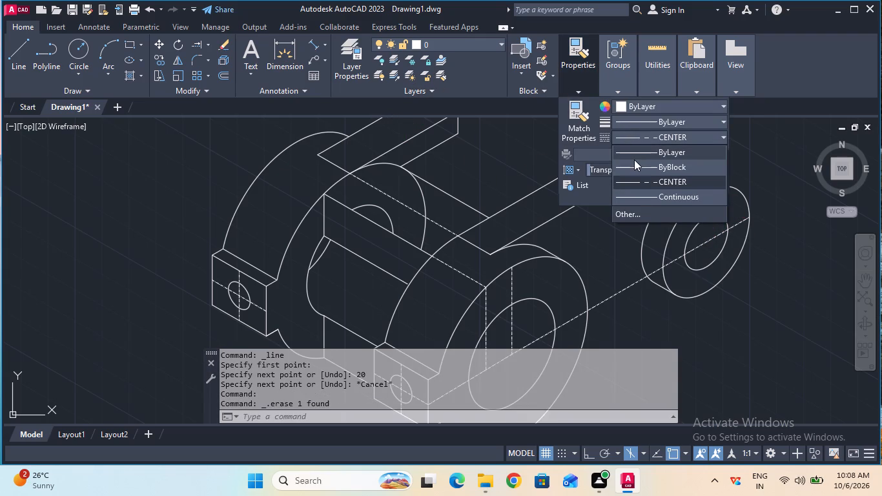
left_click(639, 167)
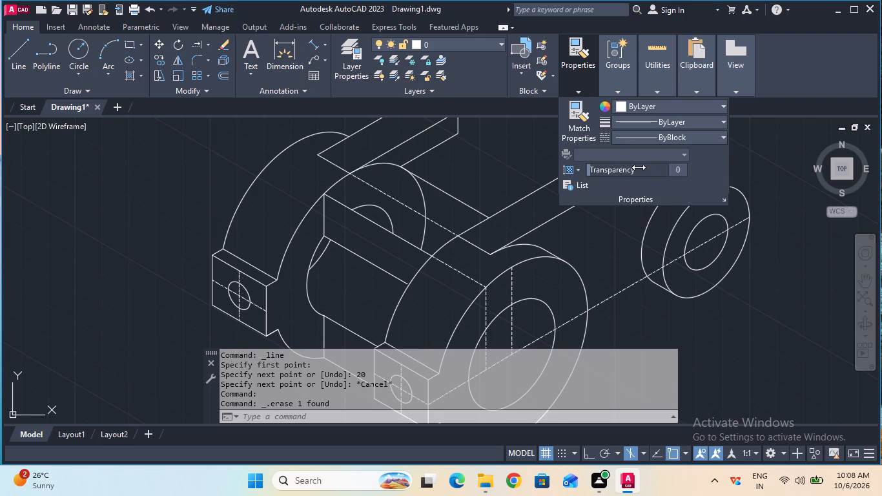
left_click(25, 61)
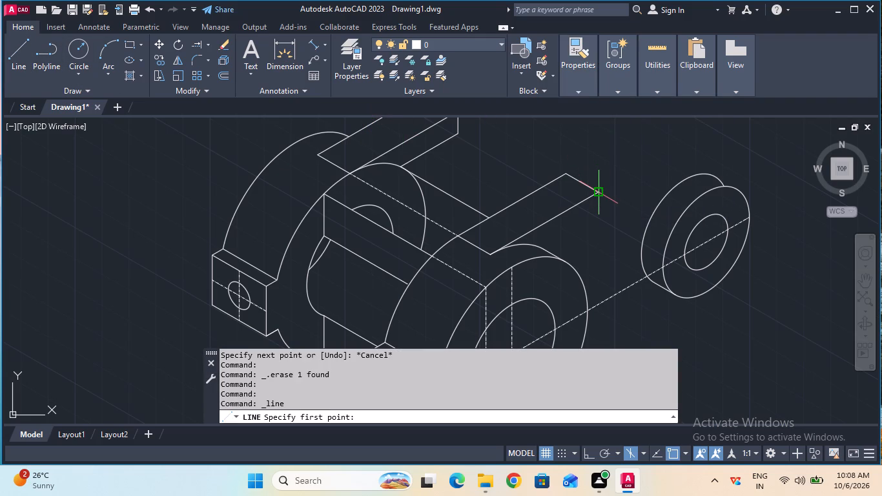
left_click(597, 196)
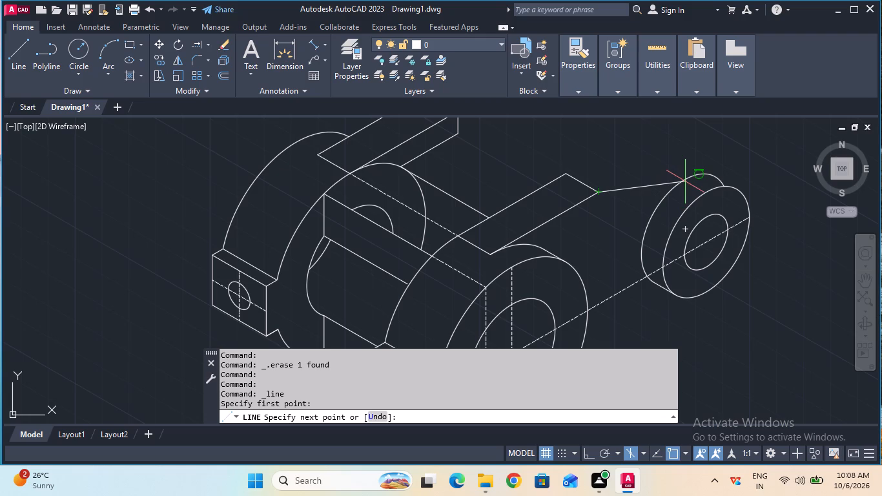
left_click(697, 174)
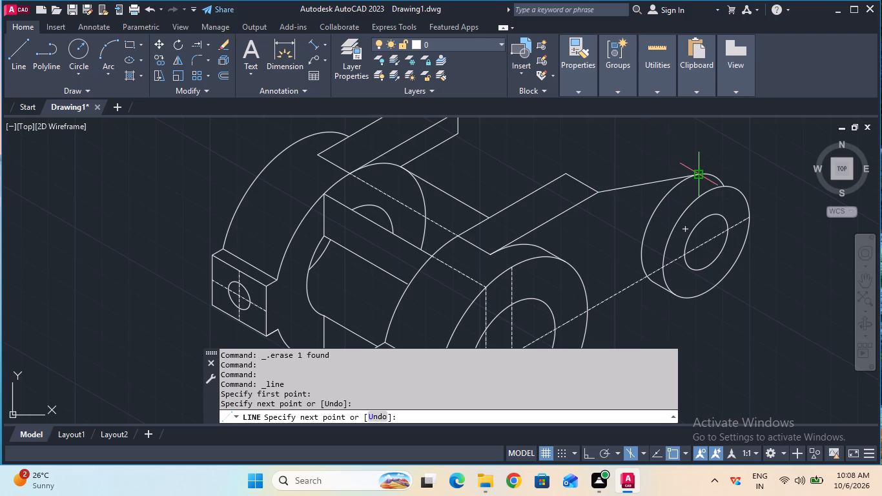
key("Escape")
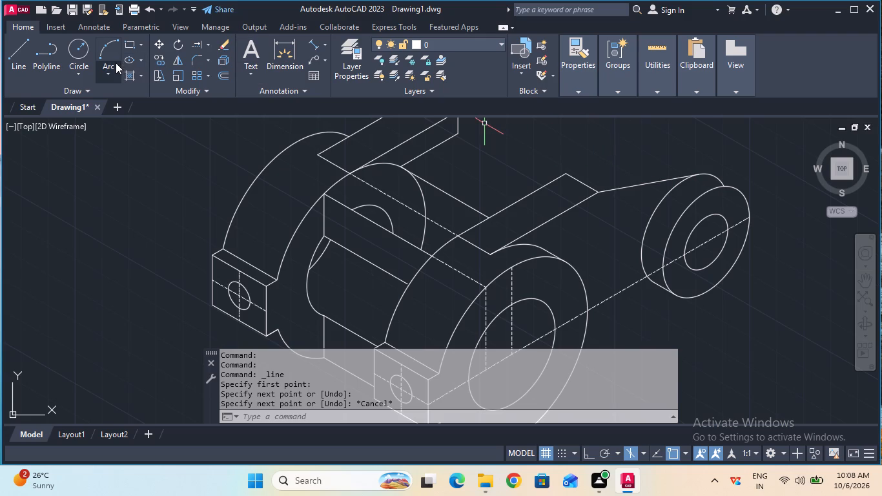
With Ortho on, copy the far boss's rear outer arc 15 mm backward along the boss axis.
left_click(163, 61)
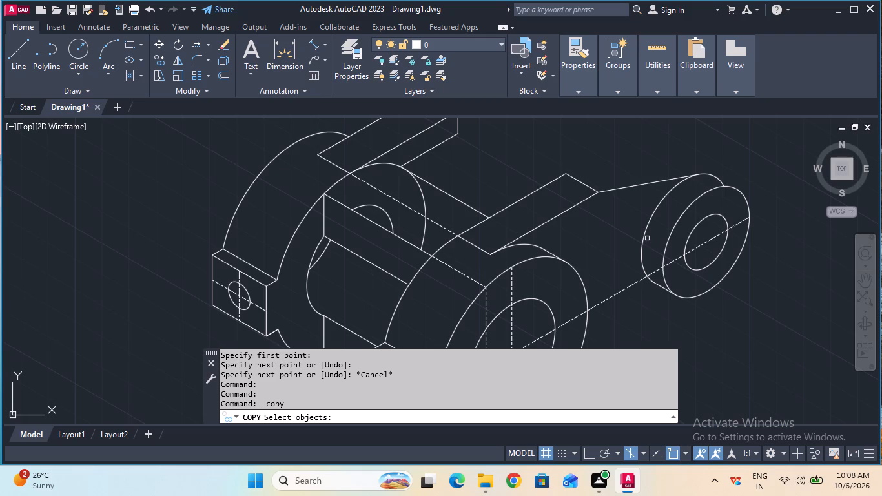
key("Escape")
key("F8")
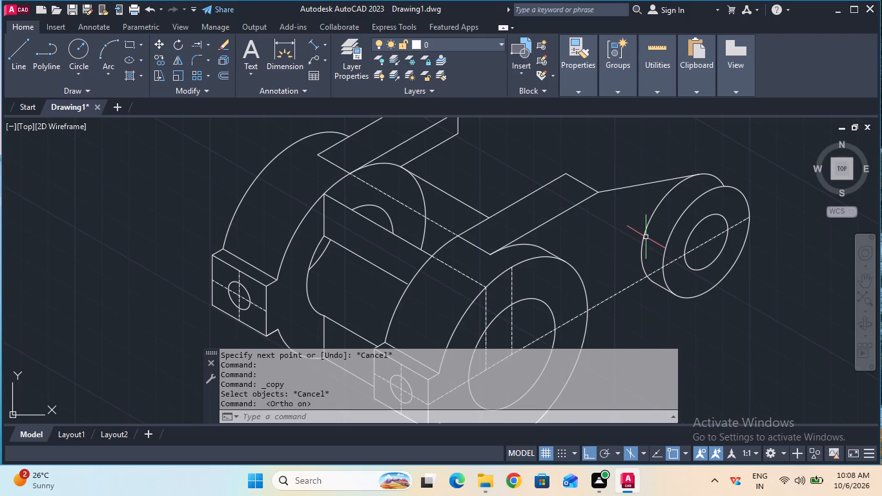
left_click(161, 61)
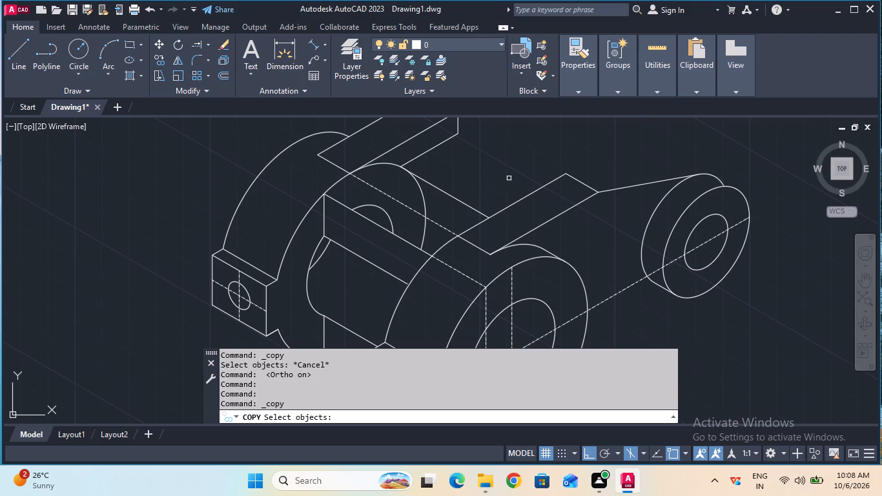
left_click(650, 223)
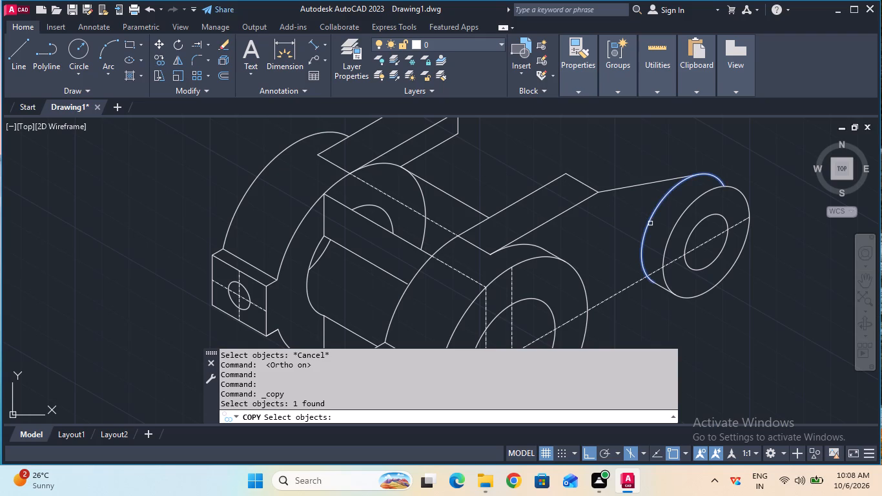
key("Return")
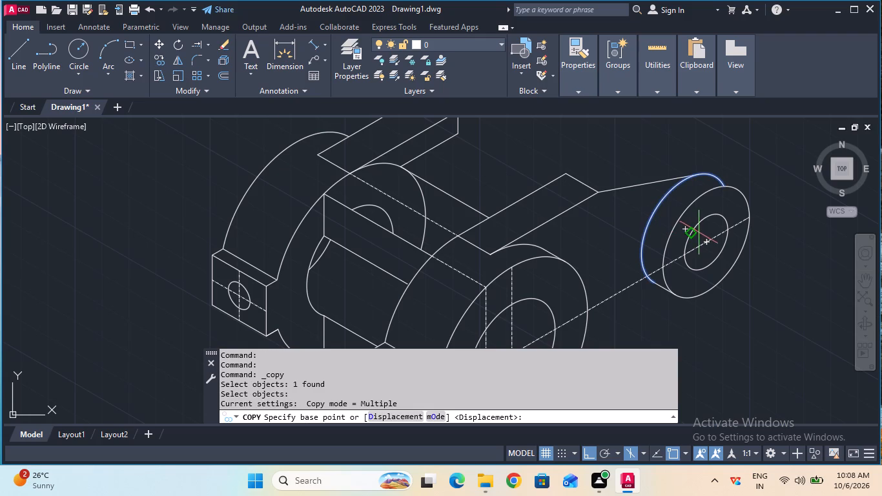
left_click(684, 226)
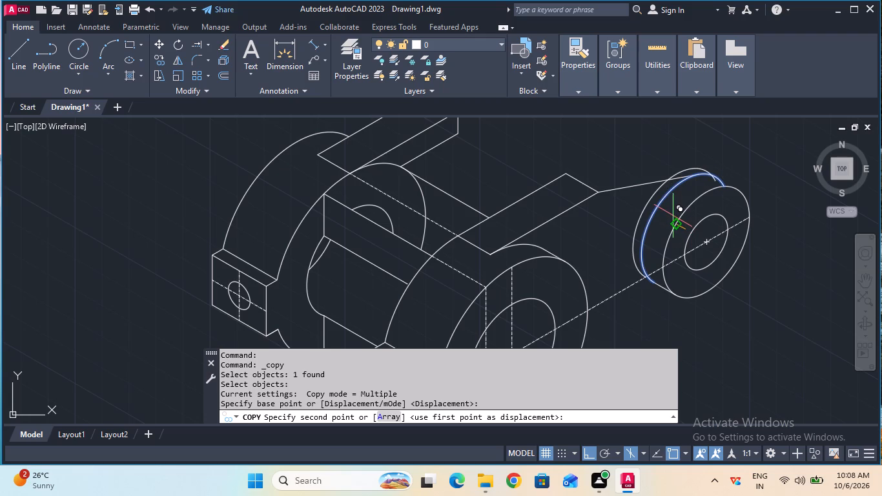
key("1")
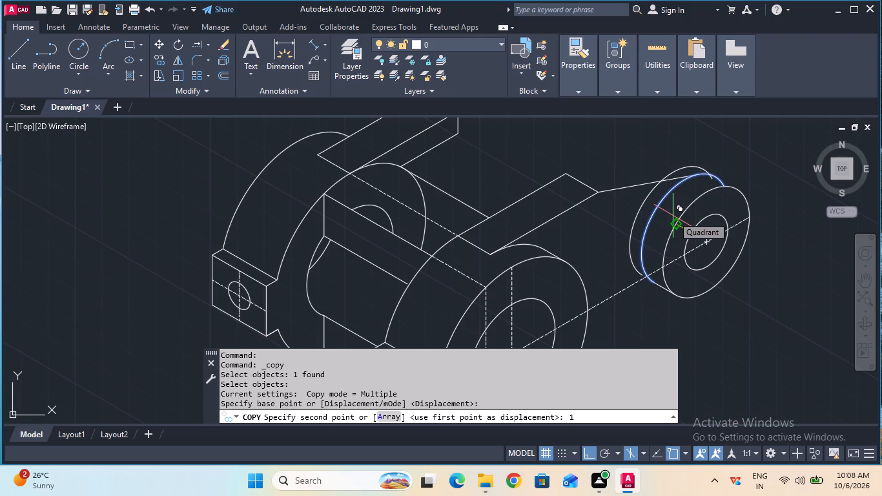
key("5")
key("Return")
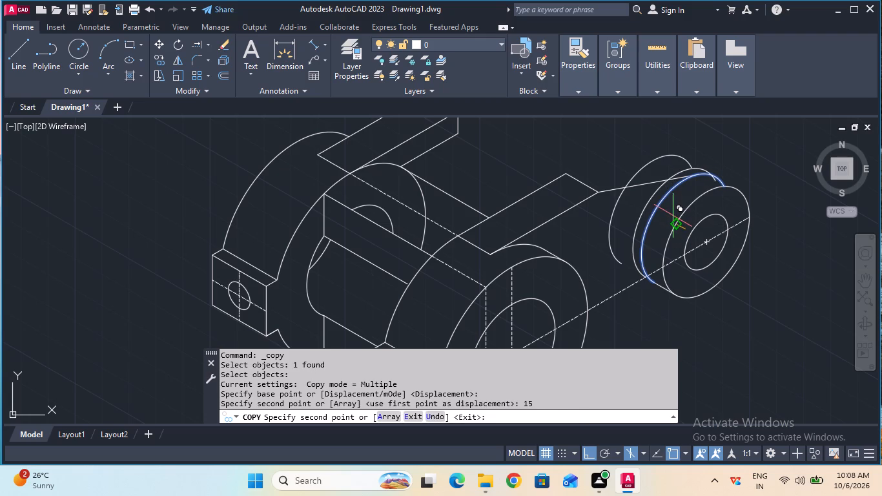
key("Escape")
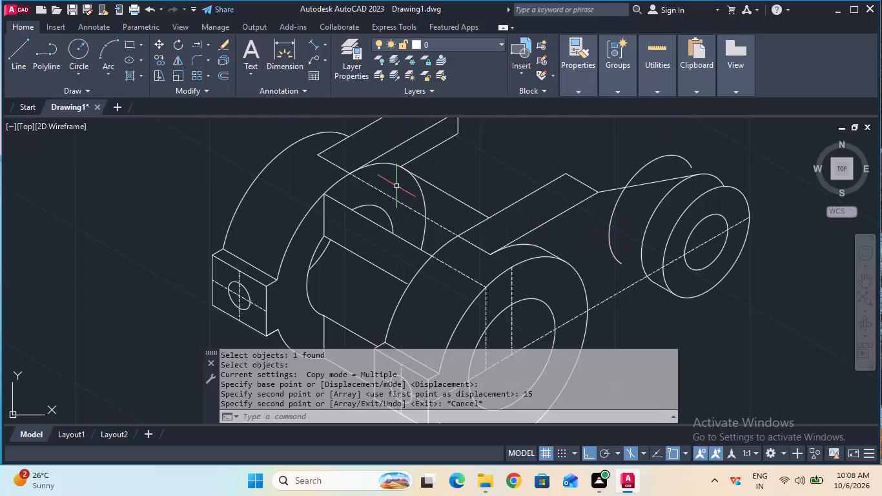
Trim the part of the copied arc that lies below the arm's edge line.
double_click(205, 49)
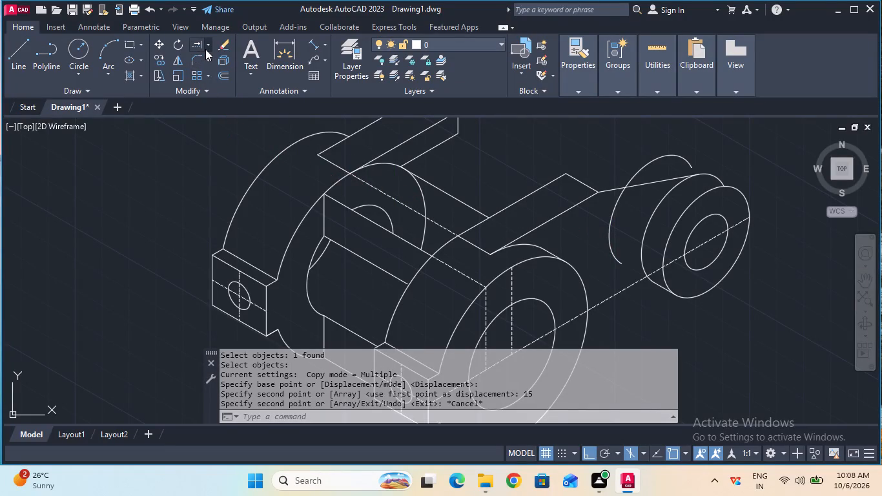
double_click(208, 46)
double_click(208, 43)
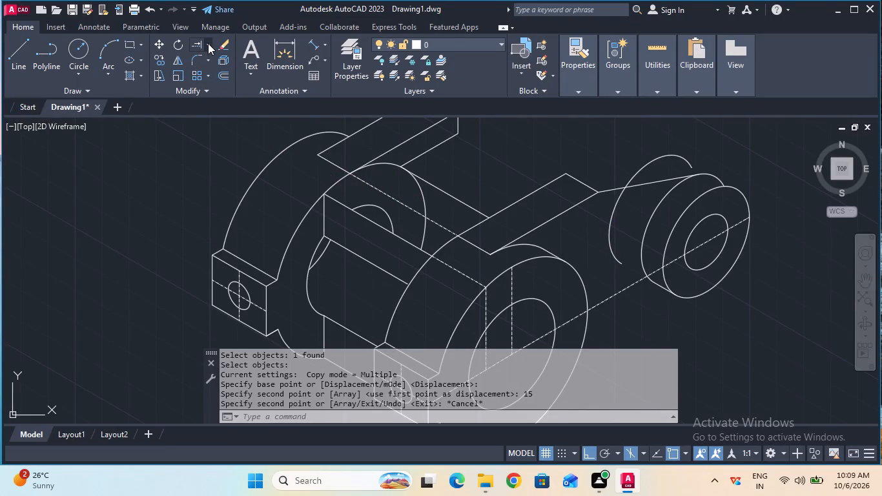
left_click(209, 46)
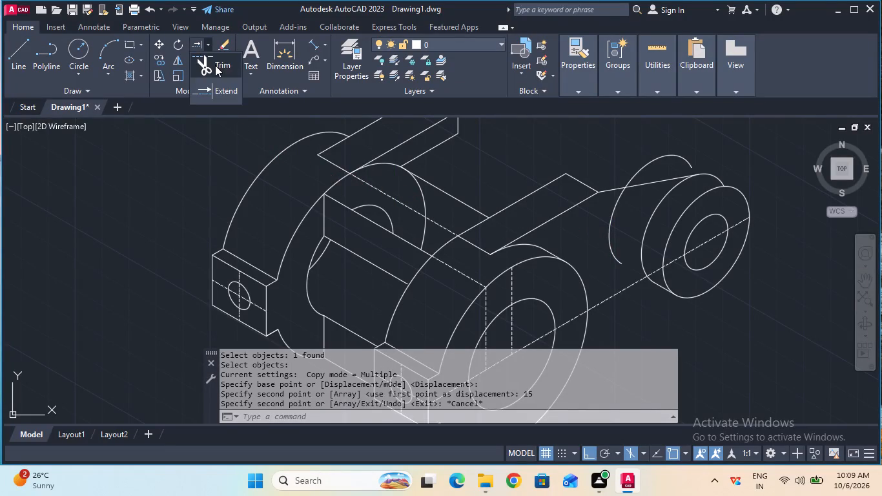
left_click(215, 65)
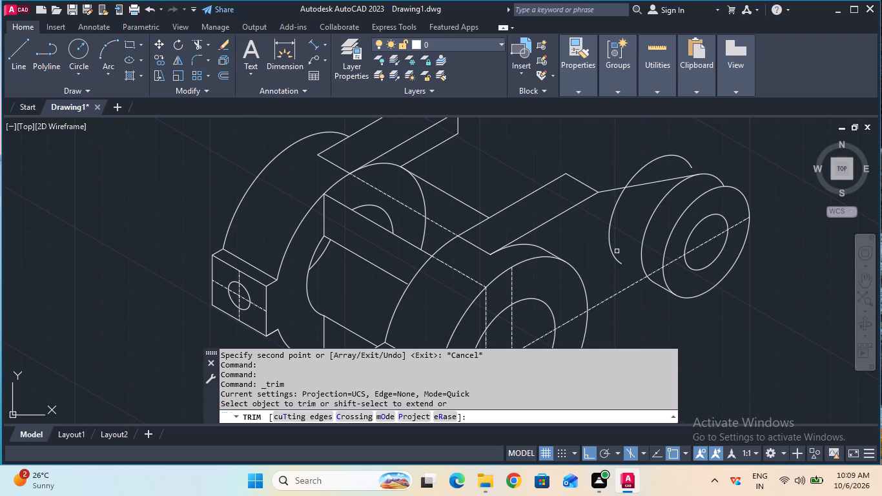
double_click(613, 248)
key("Escape")
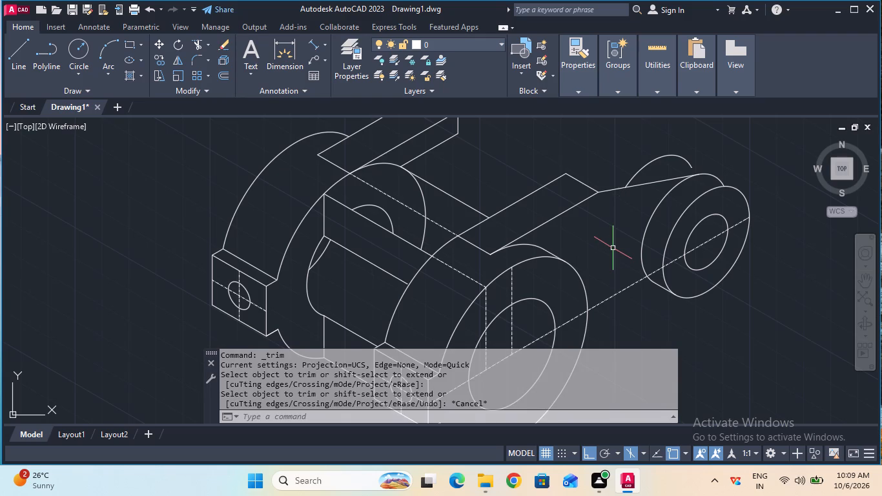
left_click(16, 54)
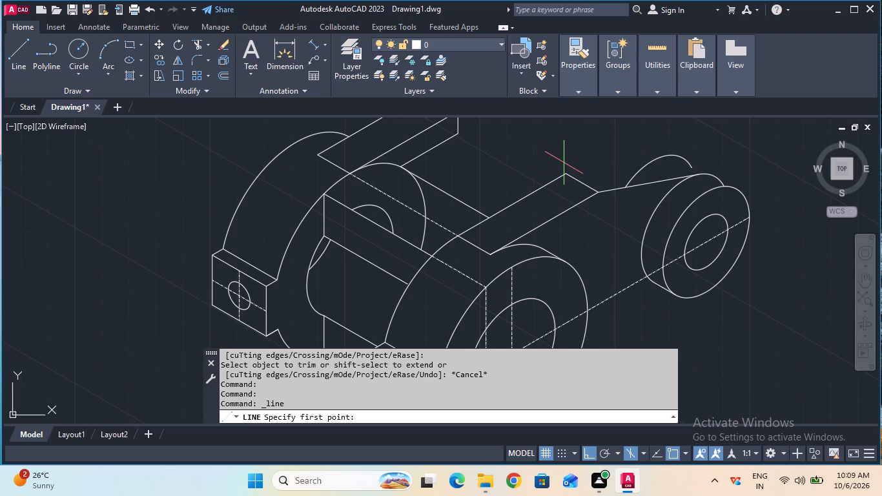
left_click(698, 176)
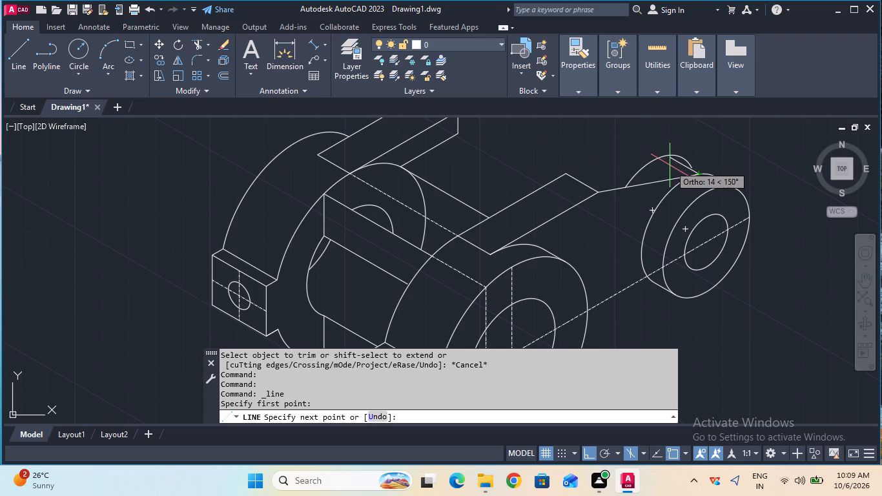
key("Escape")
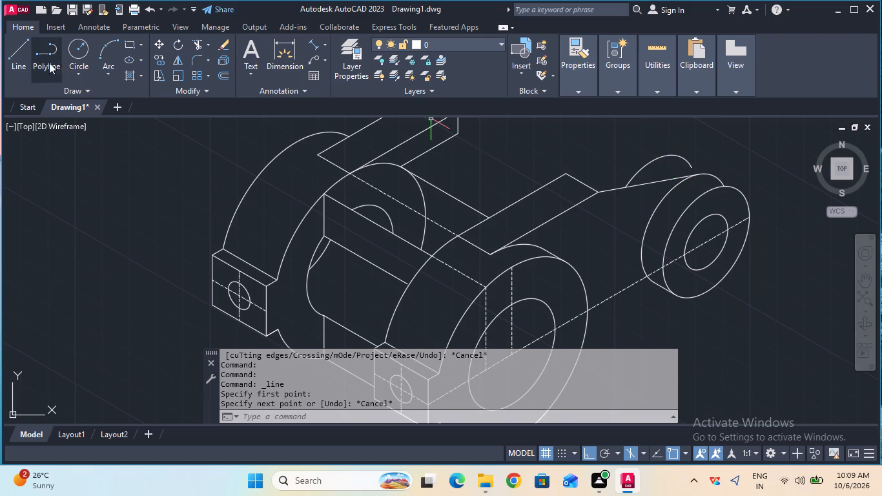
With Ortho off, draw a line from the arm's upper far corner to the top of the copied arc.
left_click(25, 62)
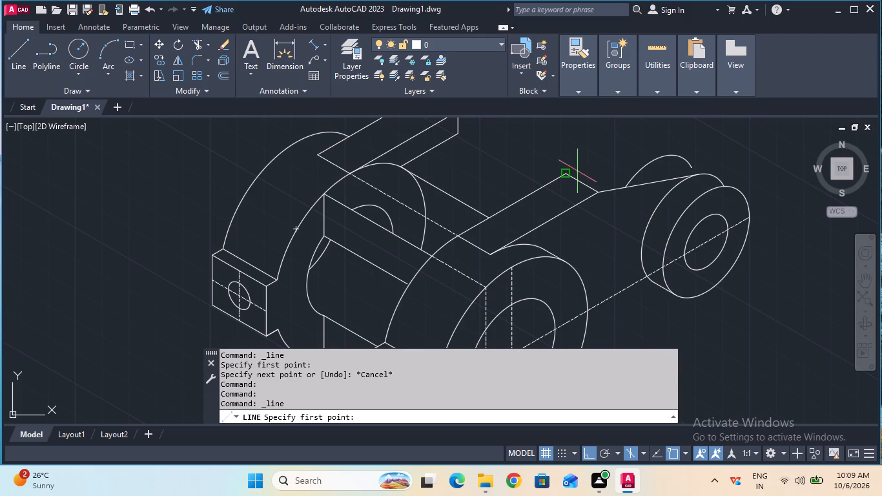
left_click(568, 174)
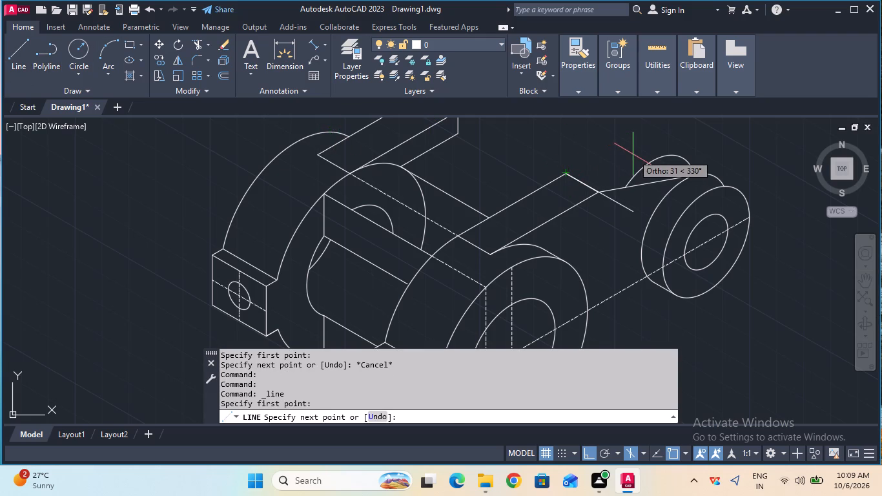
key("F8")
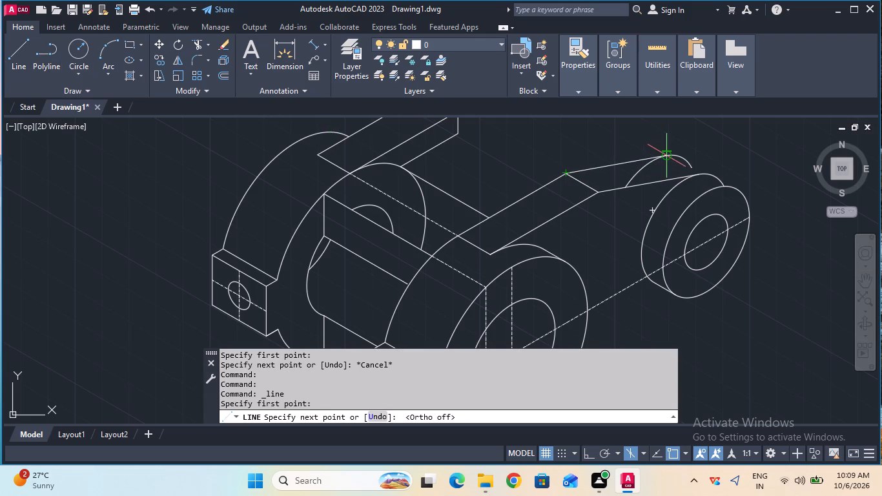
left_click(667, 155)
key("Escape")
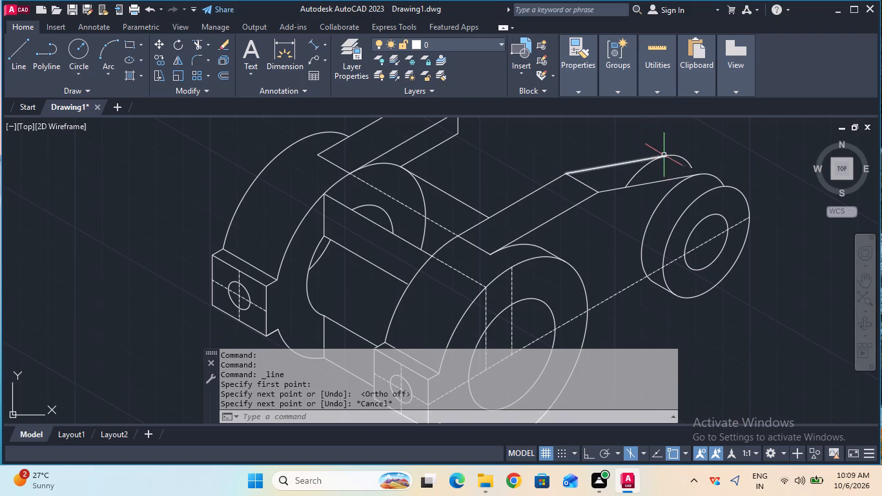
Trim the remaining piece of the copied arc between the arm's two long sloping edges.
left_click(198, 45)
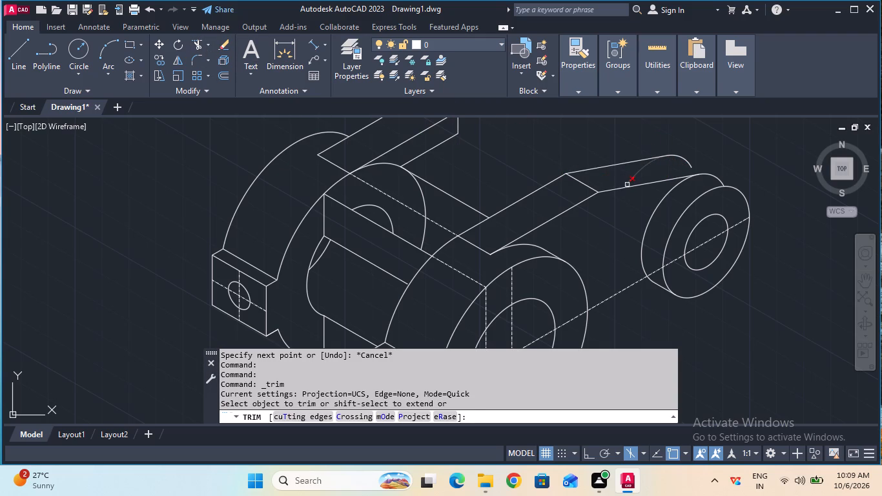
left_click(628, 185)
key("Escape")
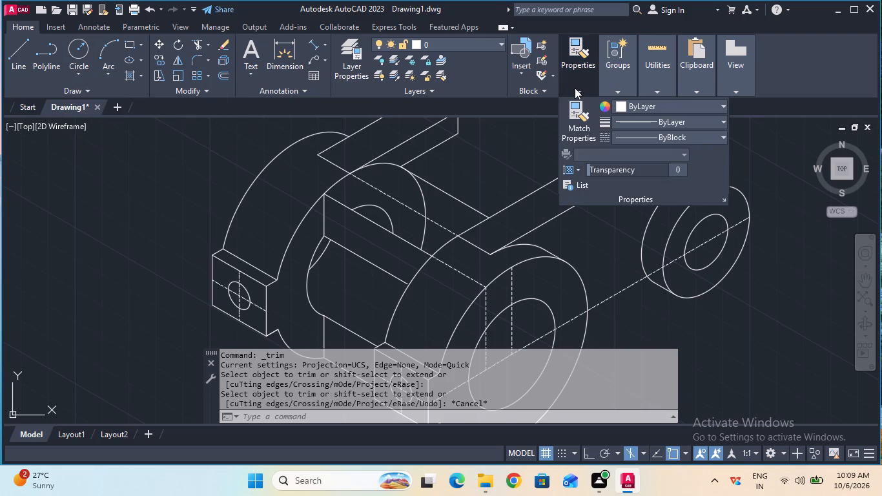
With Ortho on, draw a line joining the sloping edge's end at the boss's rear arc to the rear sloping edge's end.
key("F8")
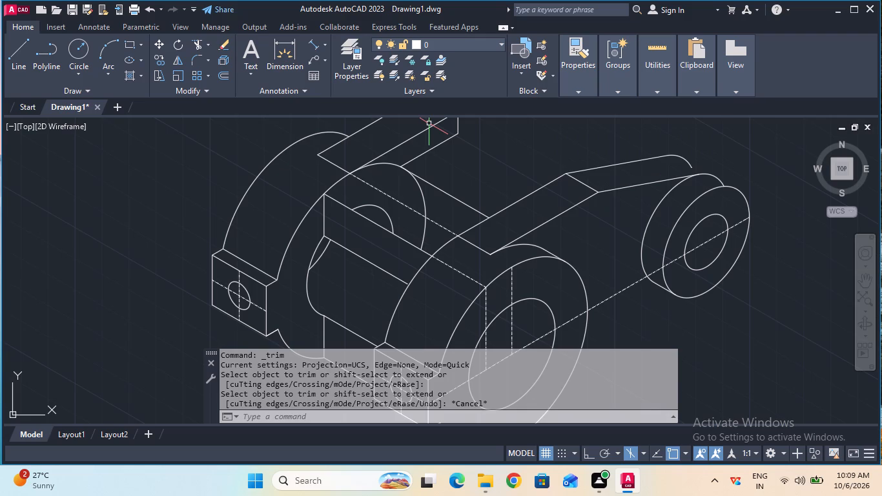
key("F8")
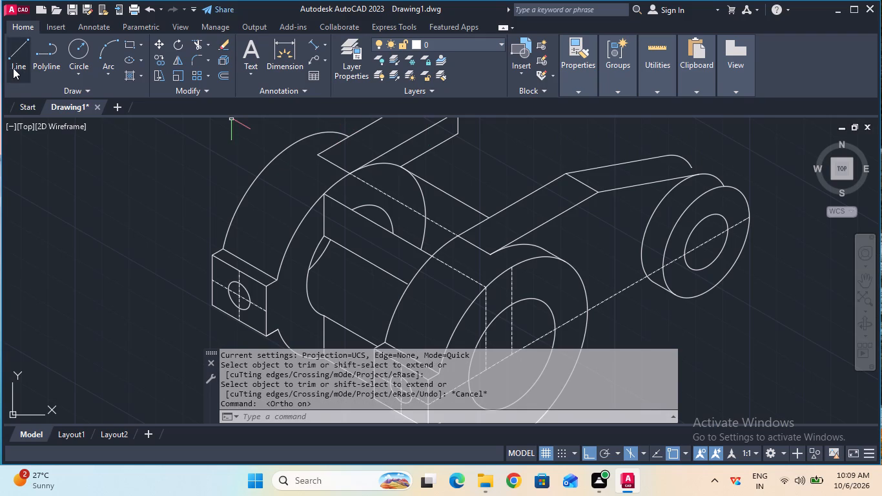
left_click(16, 68)
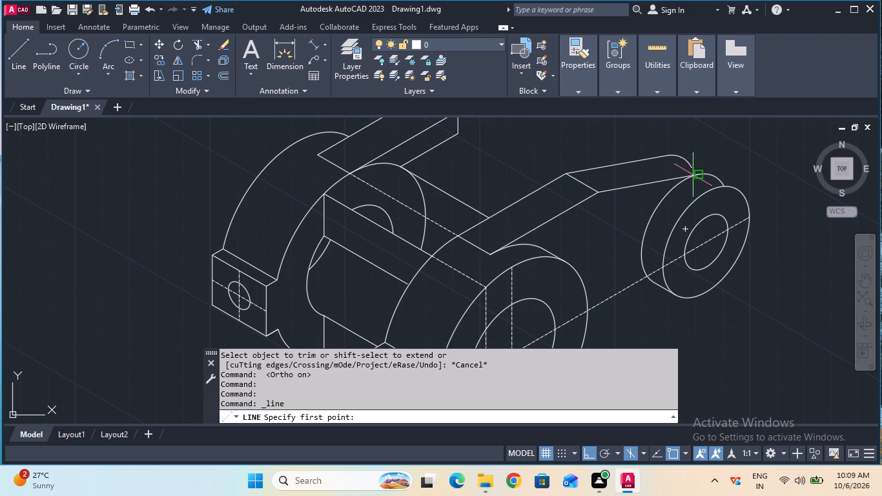
left_click(696, 174)
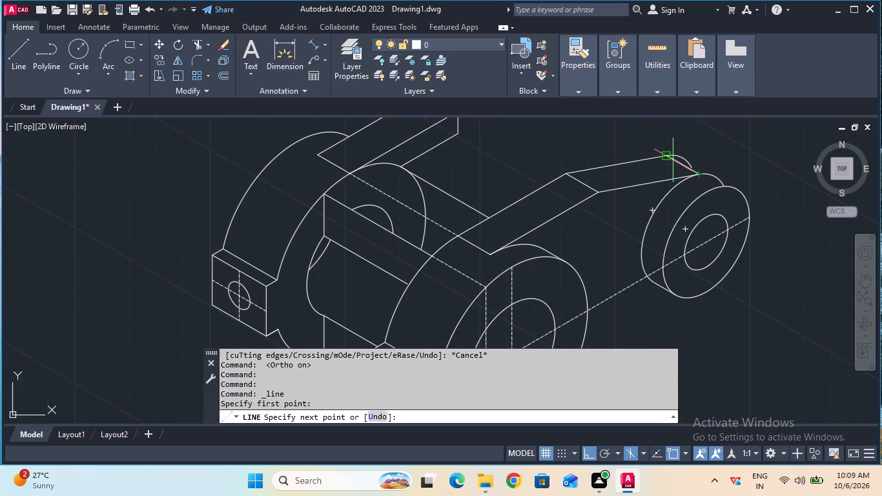
left_click(669, 159)
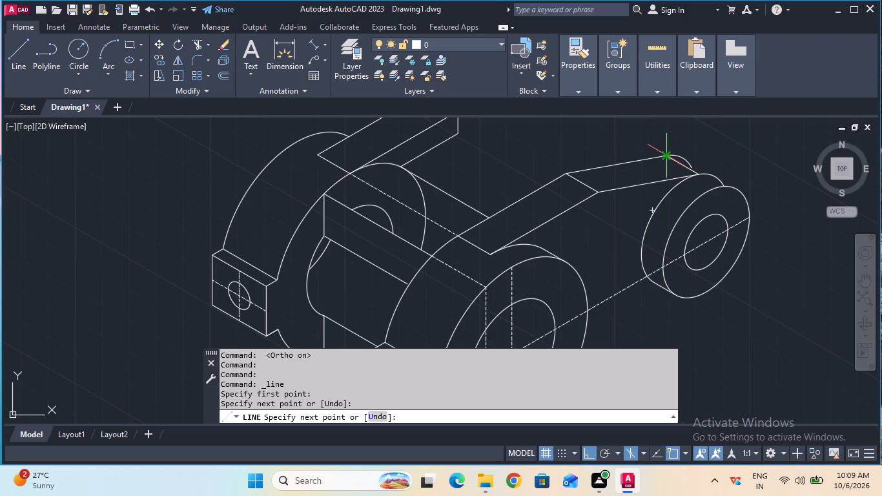
key("Escape")
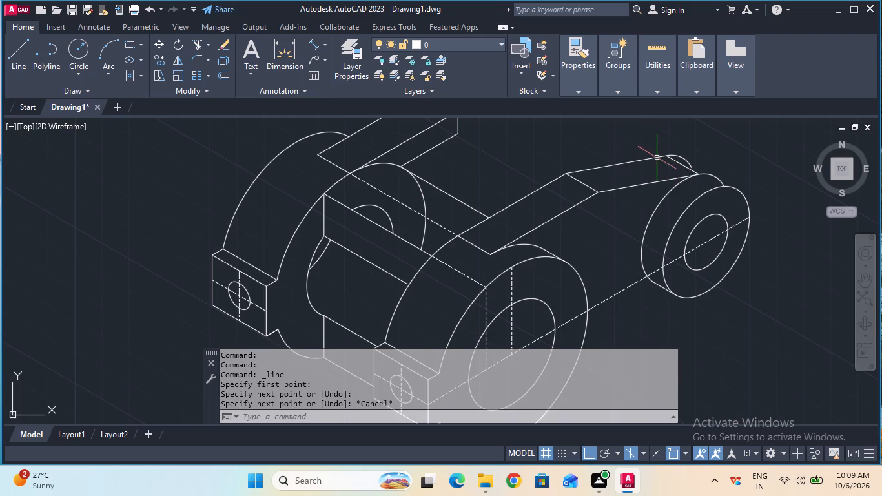
Draw a line from the copied arc's quadrant to the matching quadrant on the boss's front outer isocircle.
left_click(28, 51)
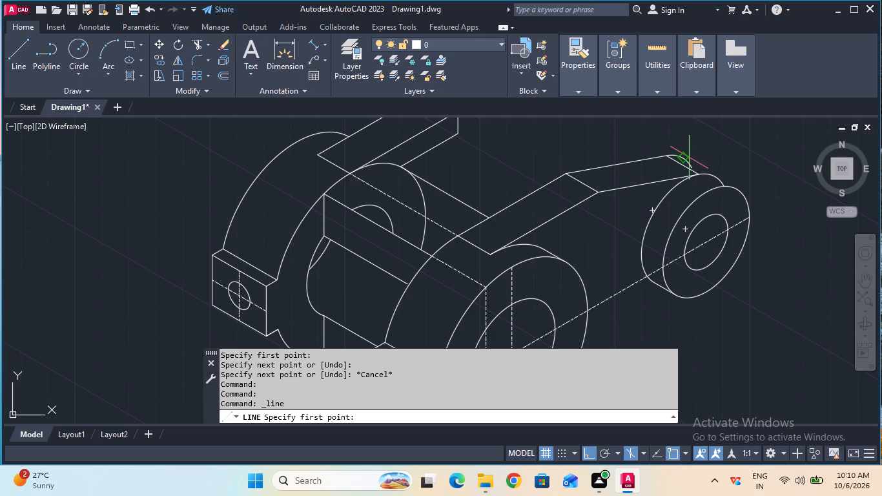
left_click(686, 159)
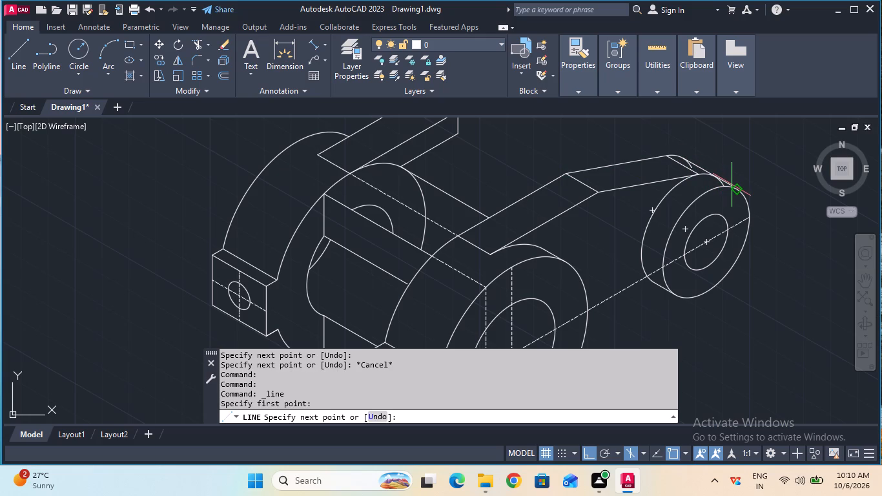
left_click(737, 188)
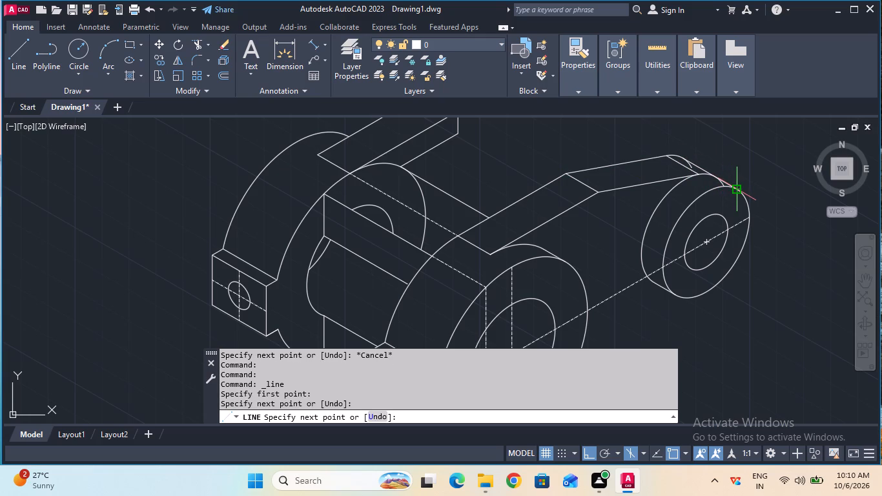
key("Escape")
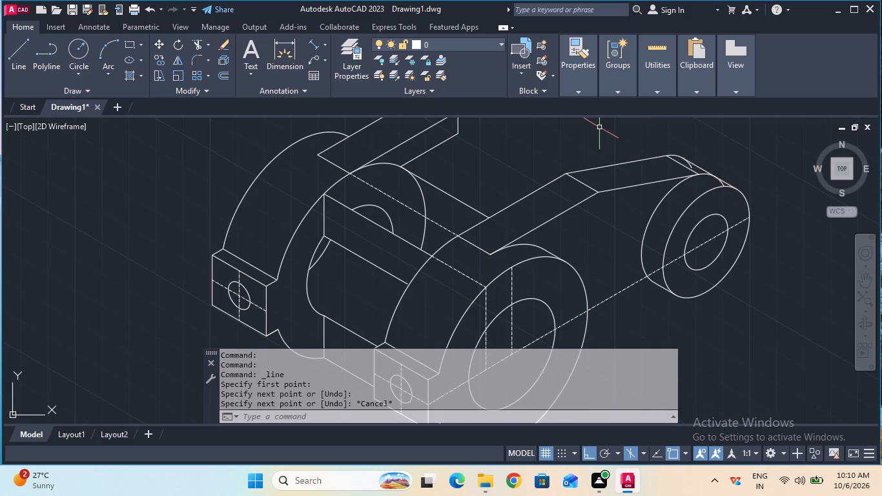
Trim the copied arc's overhanging end below the outer tangent line and the far boss's rear arc beyond the arm's sloping edge.
left_click(200, 48)
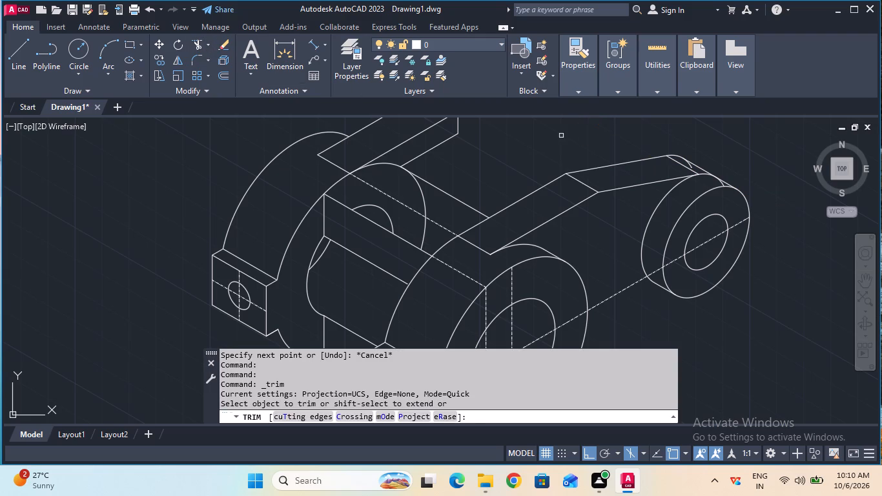
scroll(705, 164, "up", 2, "ctrl")
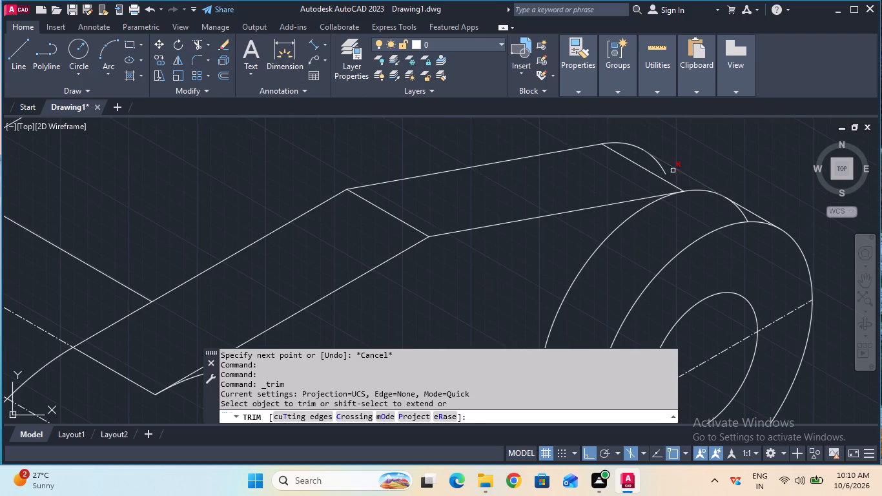
left_click(665, 170)
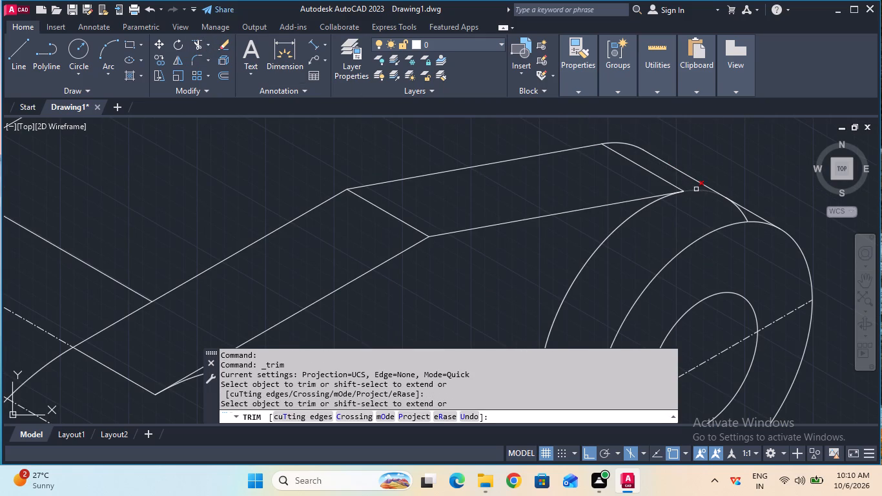
left_click(697, 190)
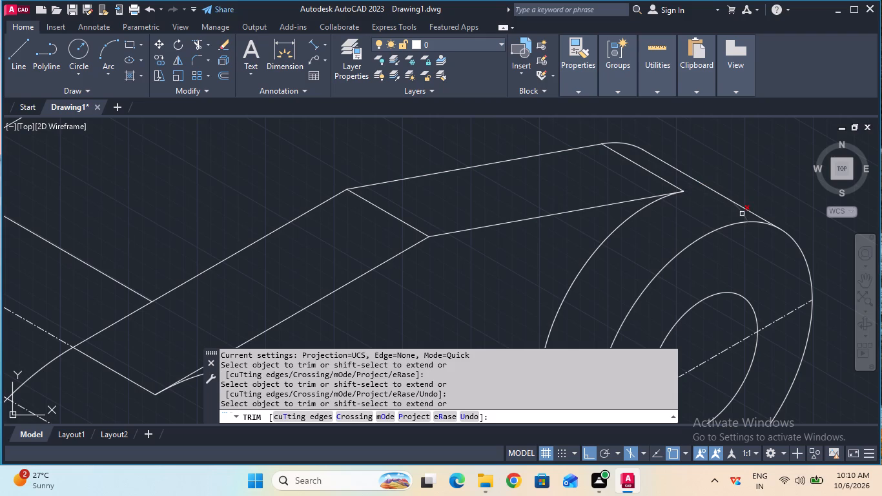
left_click(742, 214)
scroll(705, 216, "down", 2, "ctrl")
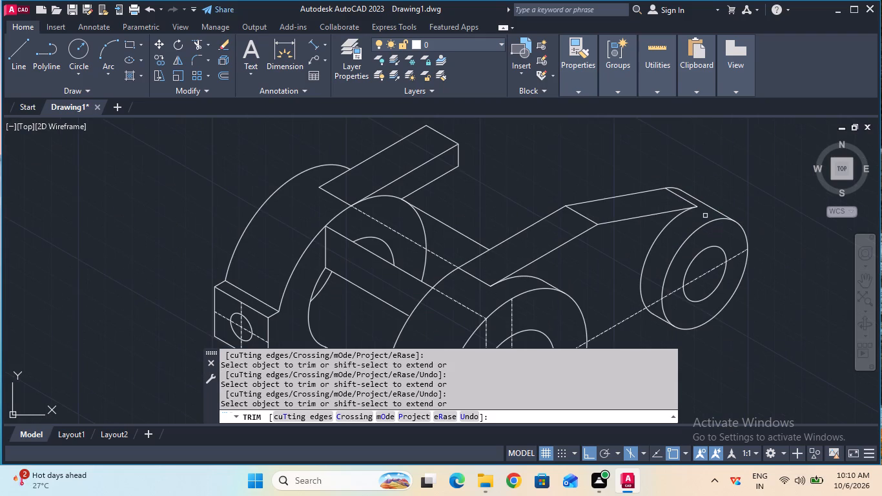
key("Escape")
On the top isoplane, draw a 5 mm line at 30° from the lower far side of the near boss's front outer isocircle.
double_click(865, 287)
left_click_drag(777, 349, 782, 289)
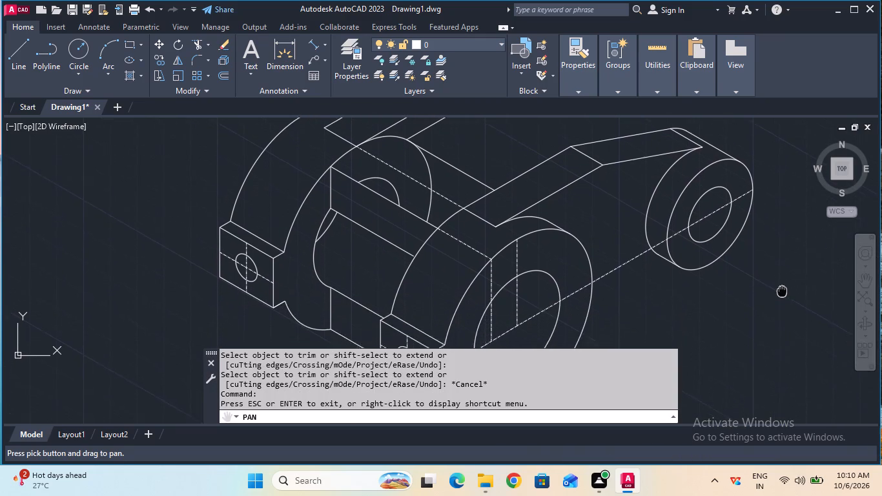
left_click_drag(782, 289, 782, 257)
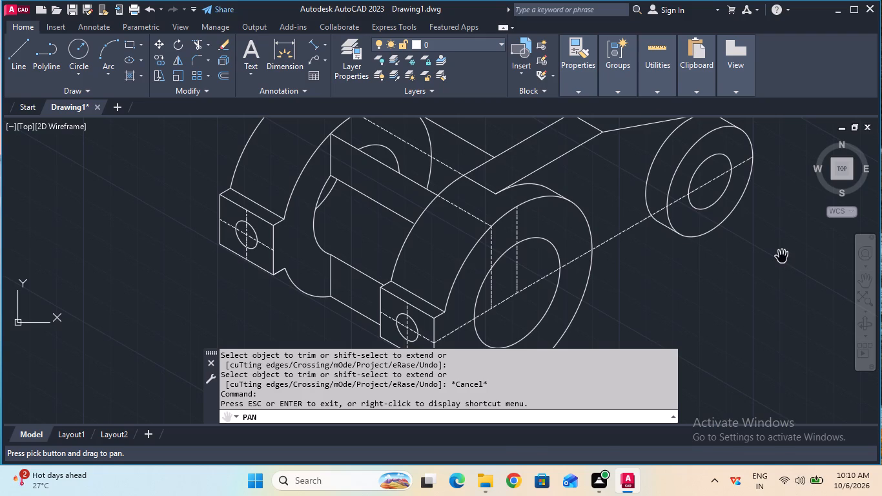
key("Escape")
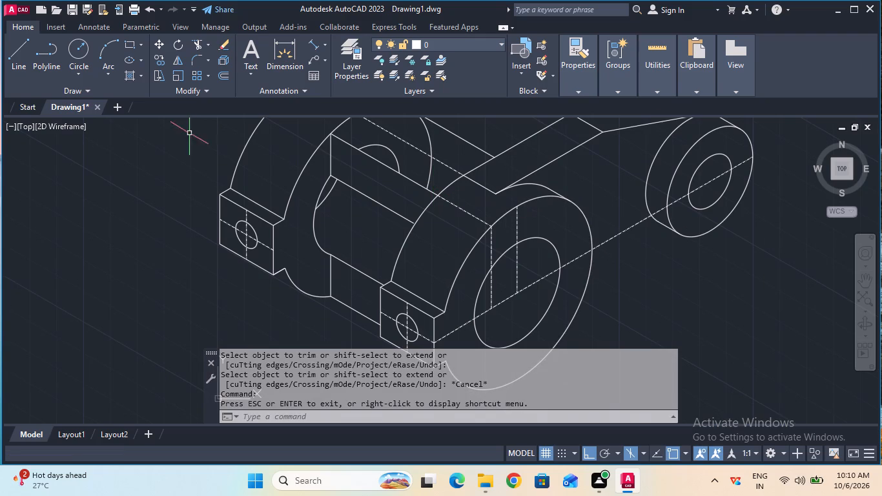
left_click(15, 70)
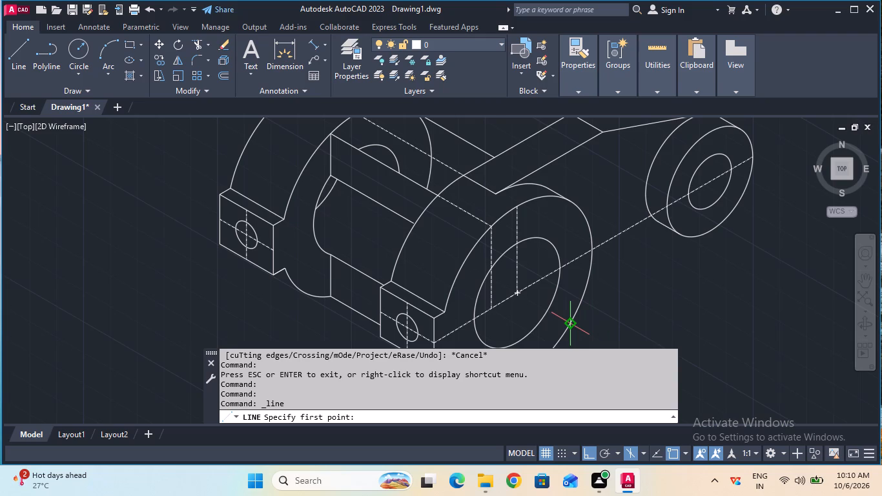
left_click(572, 322)
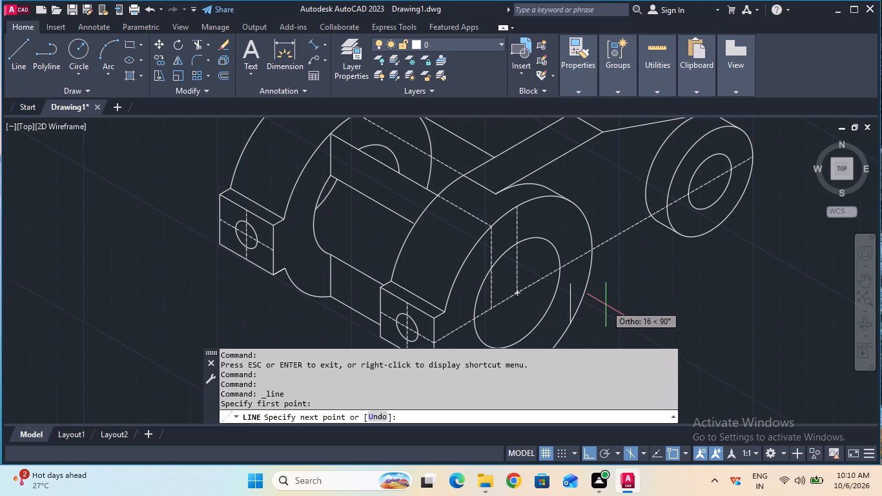
key("F5")
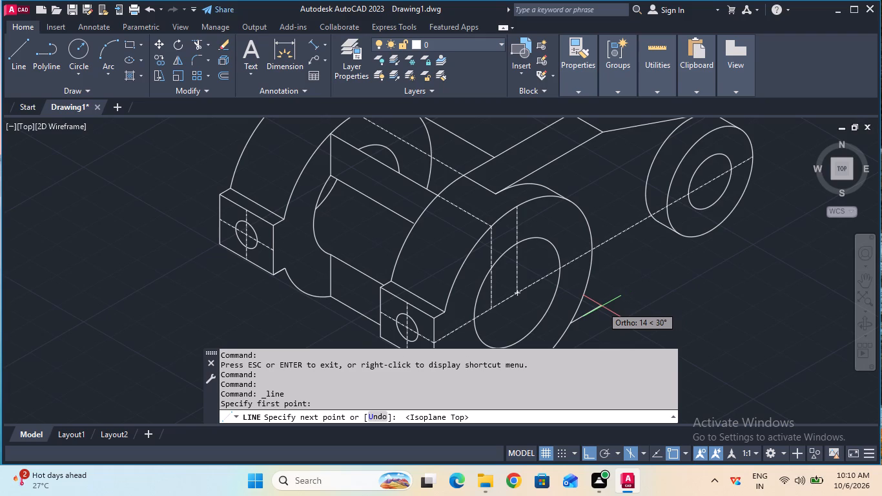
key("5")
key("Return")
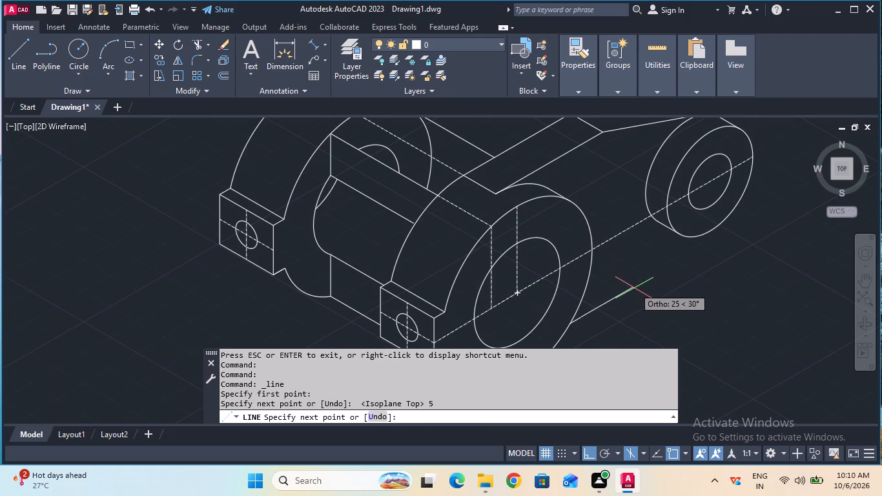
key("Return")
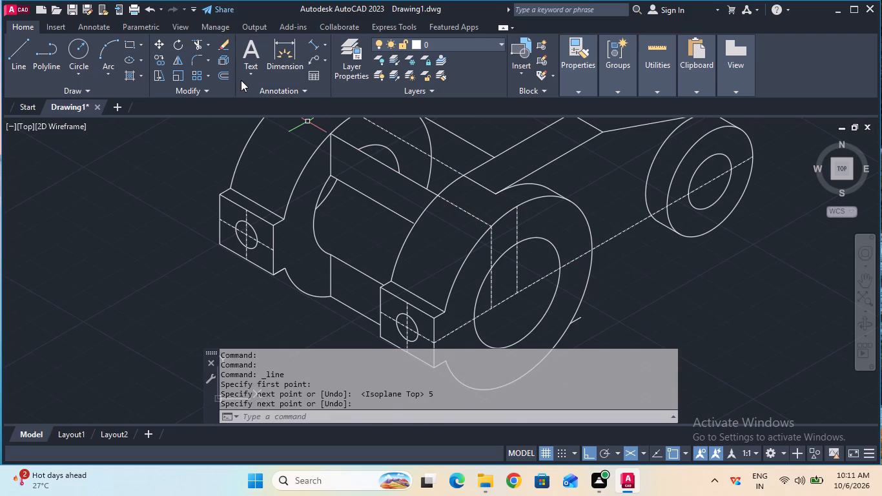
With the CENTER linetype, draw a vertical line on the right isoplane from the arm's near bend corner down past the short 5 mm line.
left_click(577, 97)
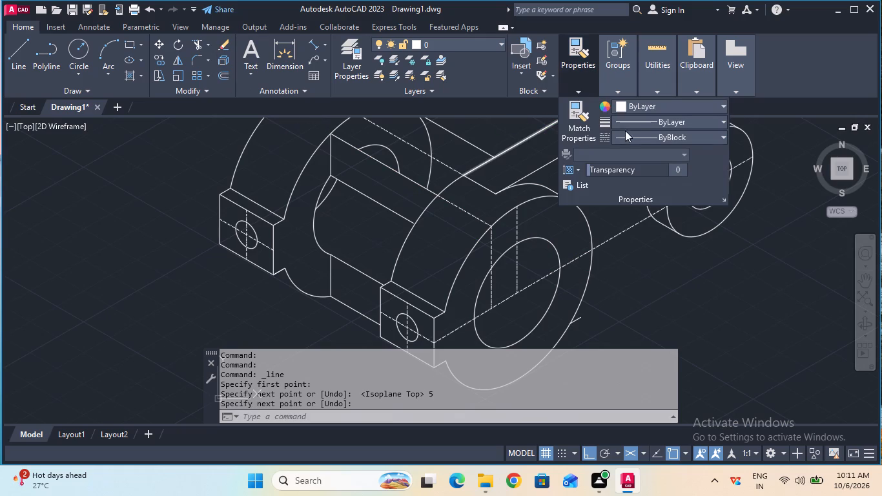
left_click(628, 132)
left_click(645, 183)
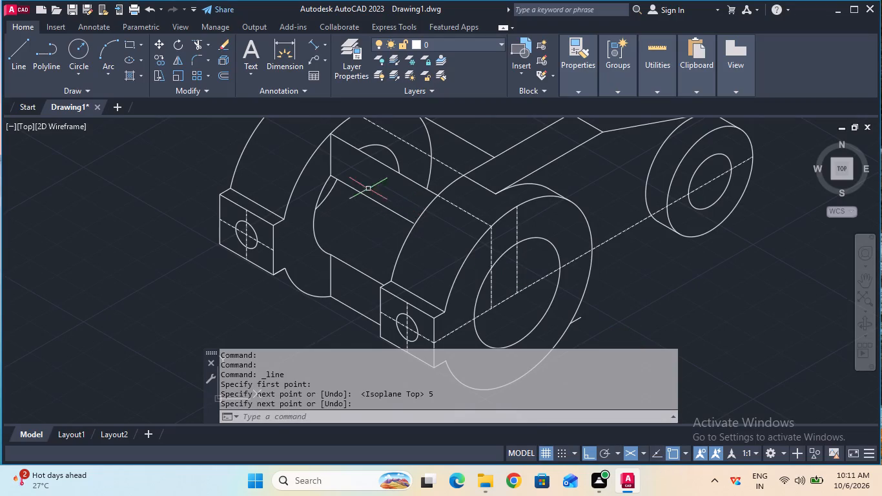
left_click(10, 51)
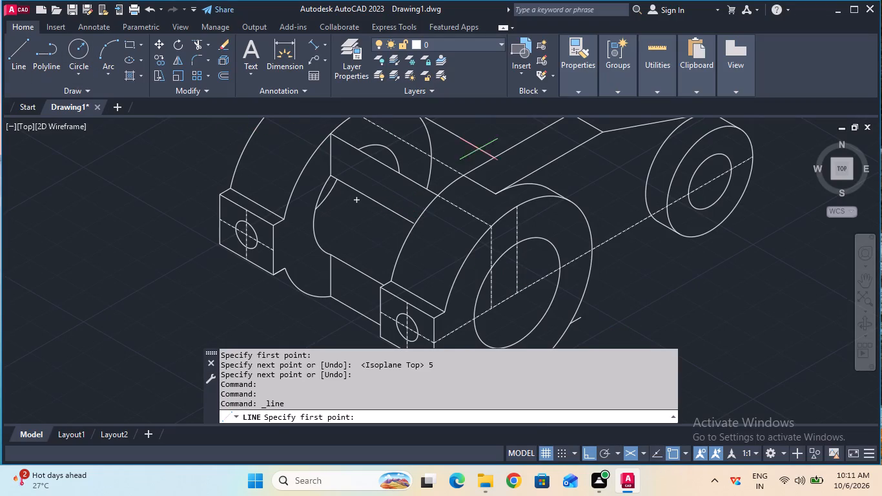
left_click(604, 133)
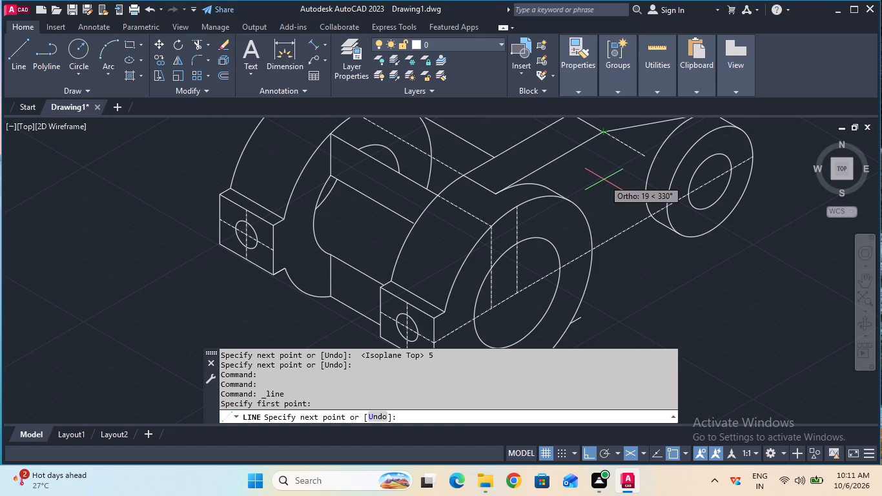
key("F5")
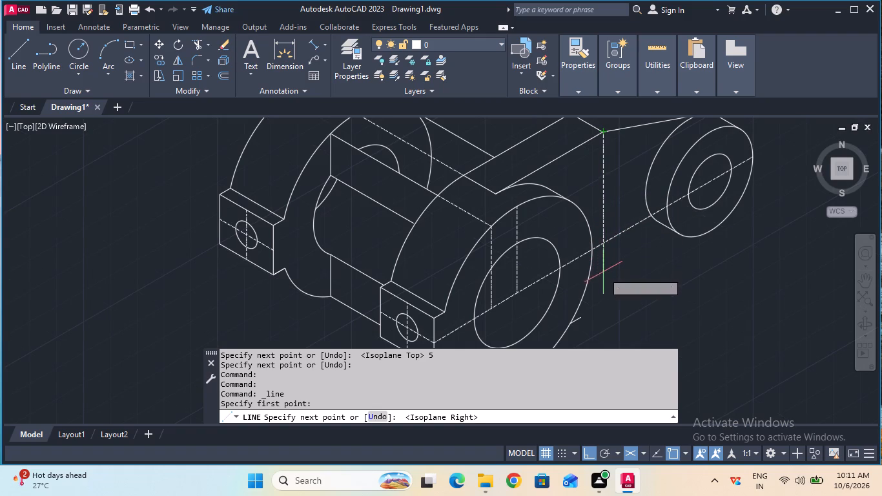
left_click(603, 322)
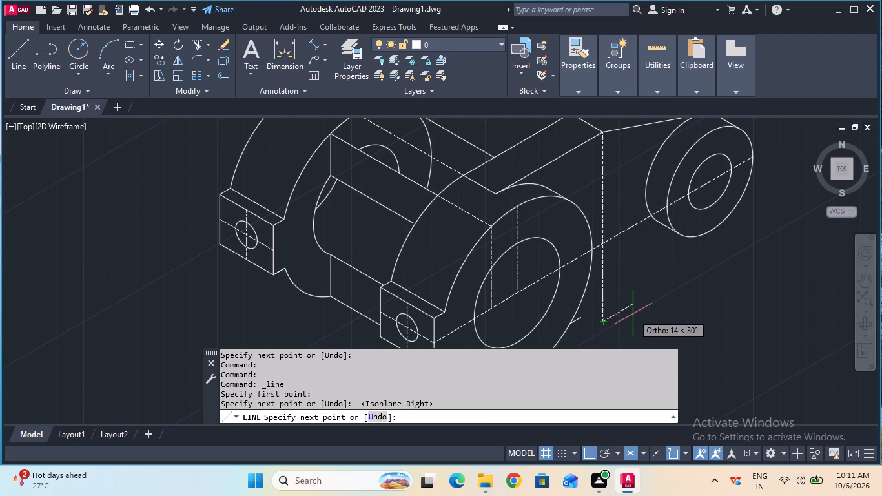
key("Escape")
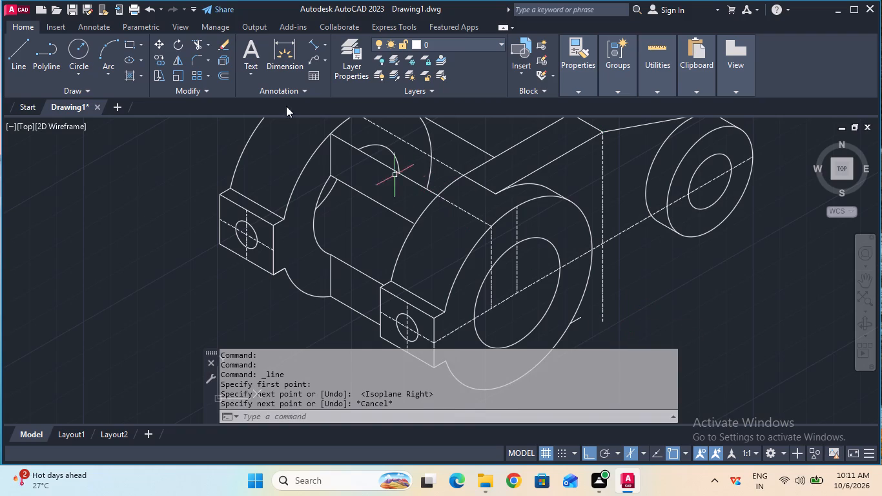
Set the current linetype to ByBlock and extend the short 5 mm line to the vertical centre line.
left_click(209, 48)
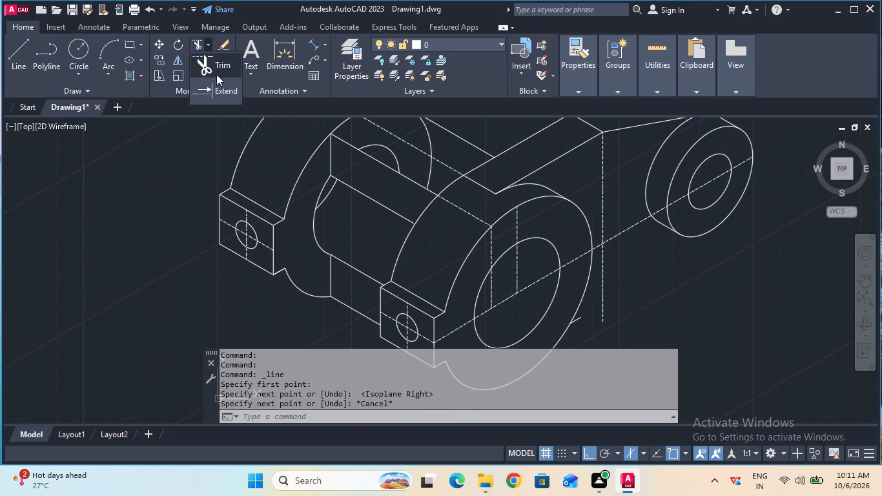
left_click(218, 83)
left_click(586, 85)
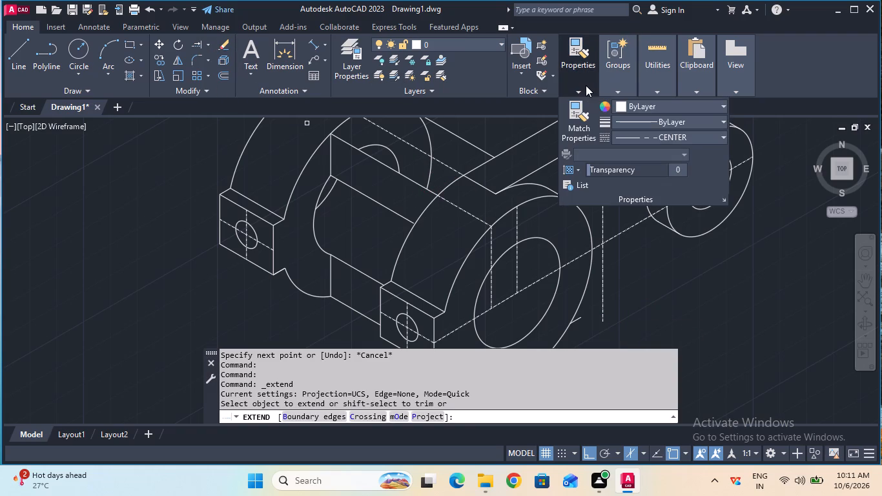
left_click(638, 139)
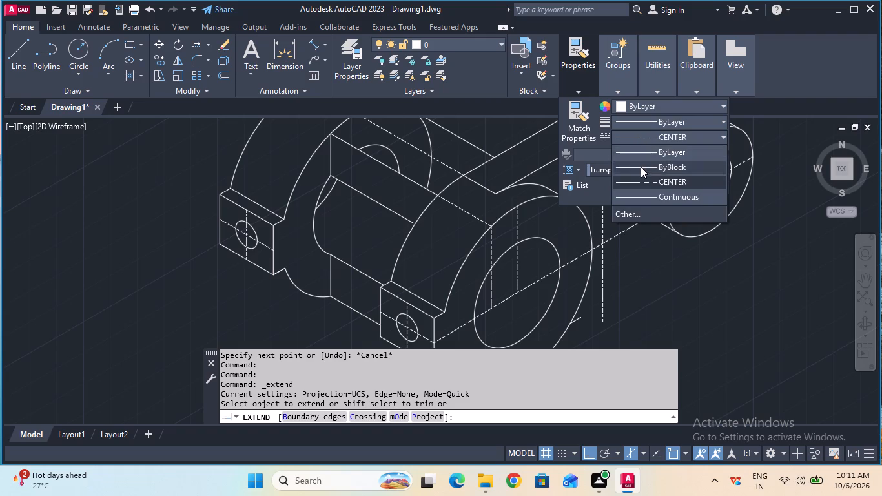
left_click(641, 167)
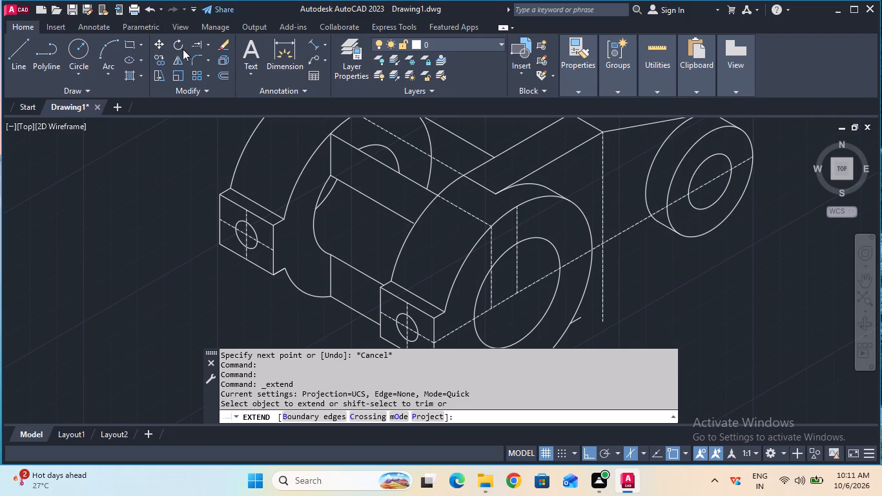
left_click(198, 46)
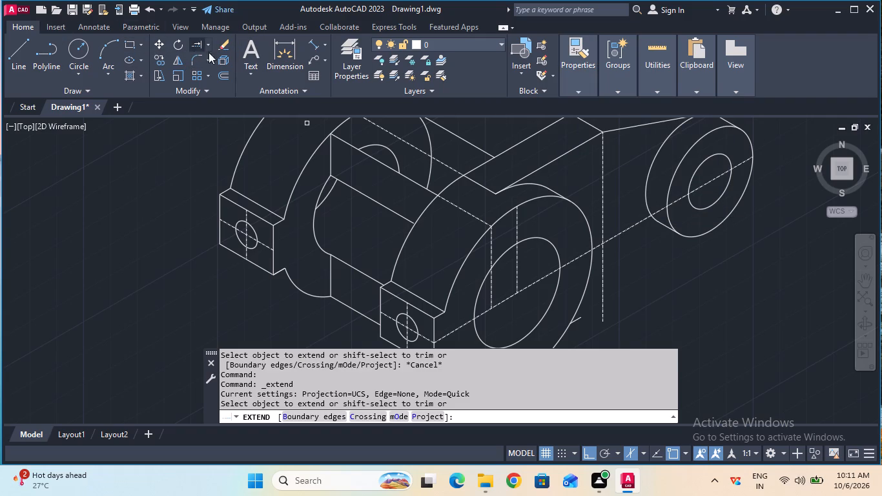
left_click(581, 319)
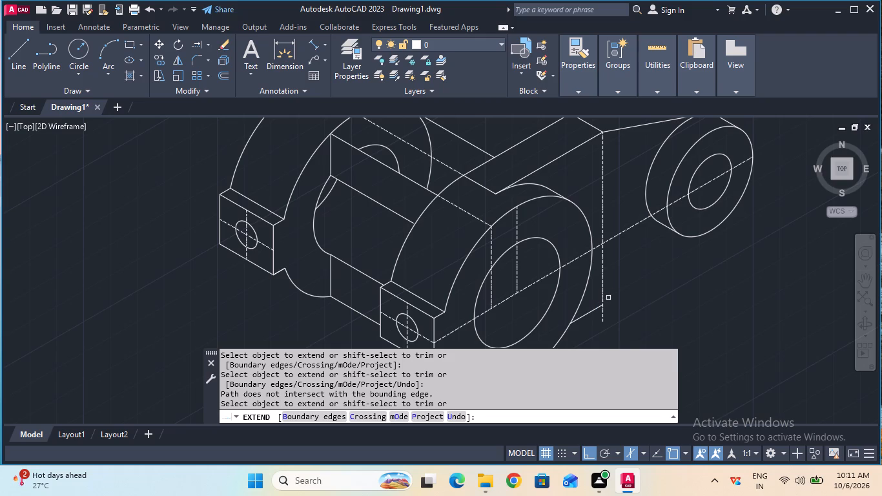
key("Escape")
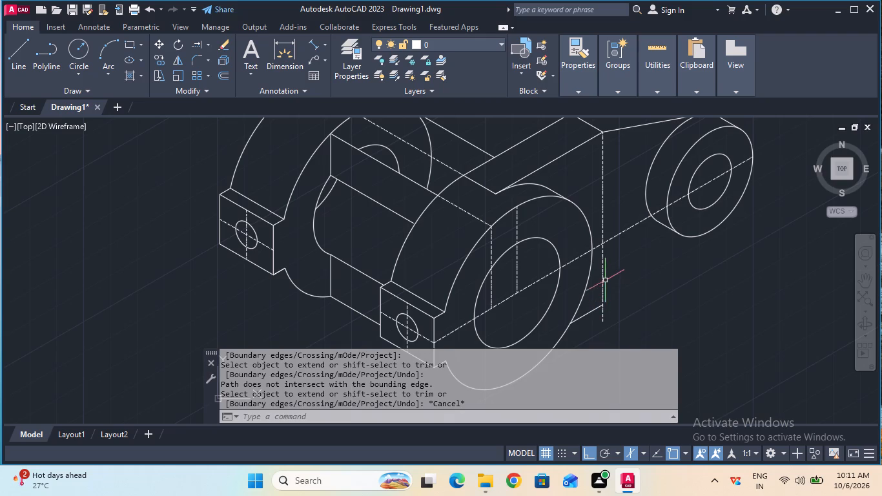
With Ortho off, draw a line from the extended line's end to the lower tangent edge's endpoint on the far boss's front outer isocircle.
left_click(17, 57)
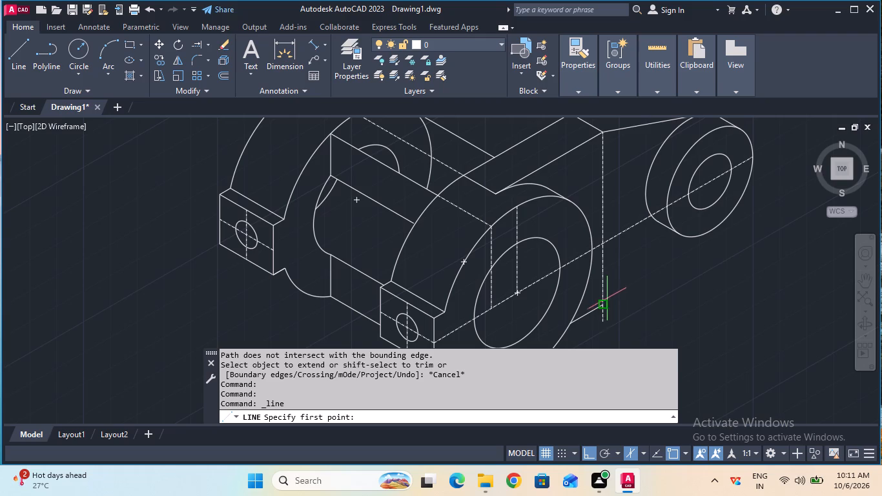
left_click(605, 308)
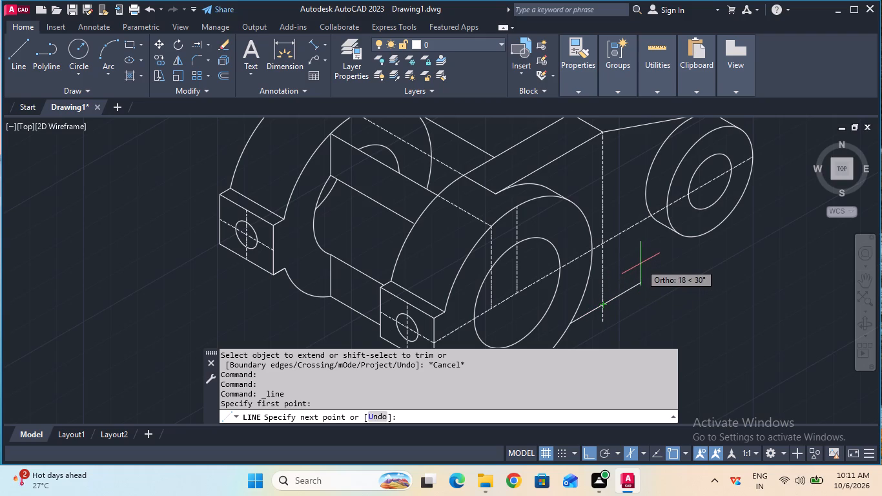
key("F8")
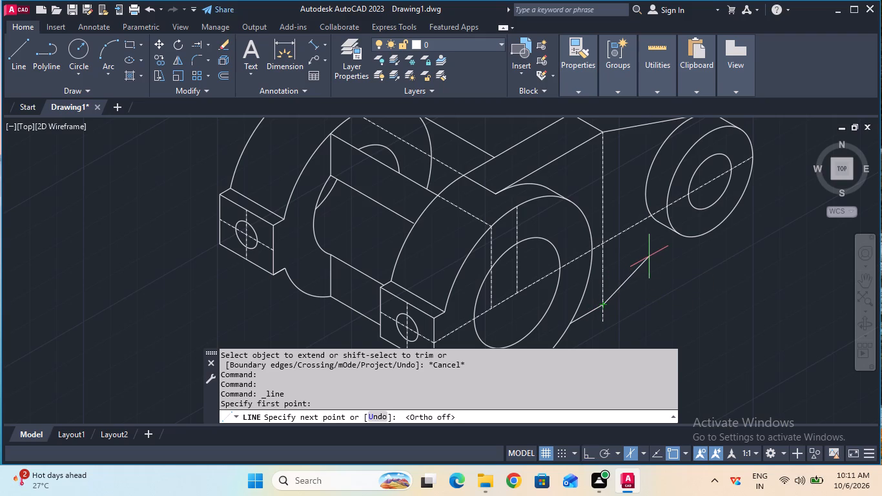
left_click(675, 232)
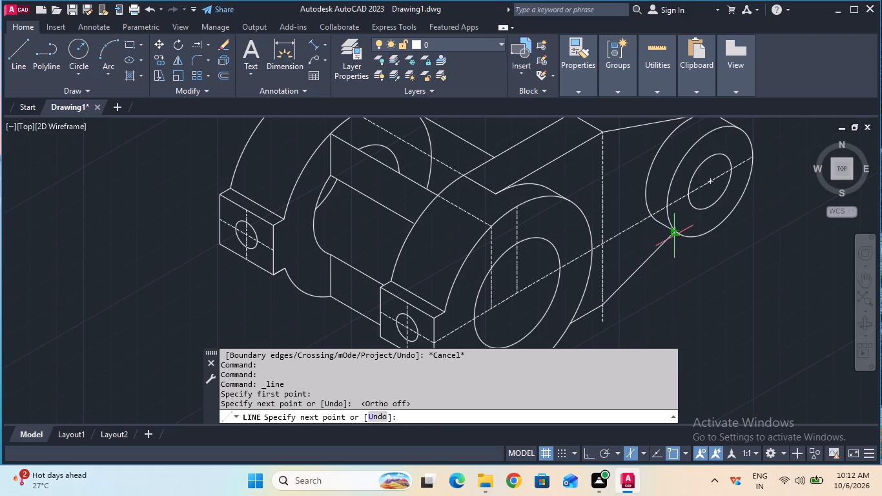
key("Escape")
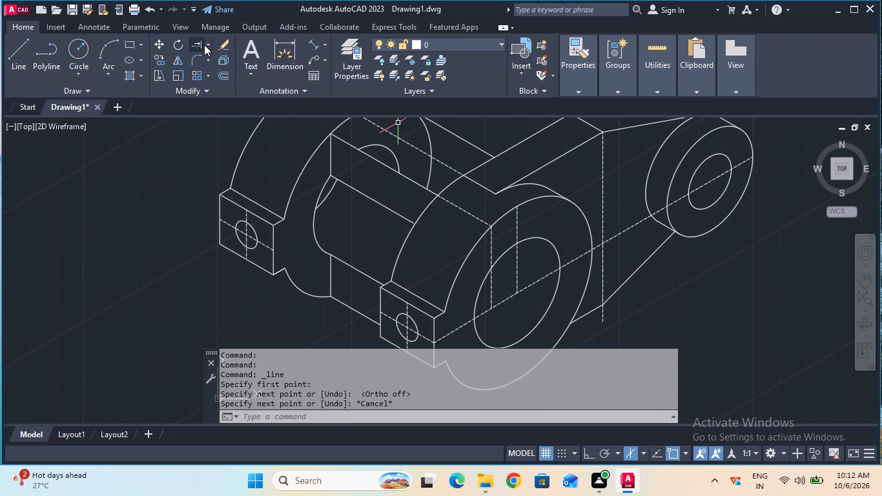
Erase the vertical centre line running through the connecting arm's bend.
left_click(220, 42)
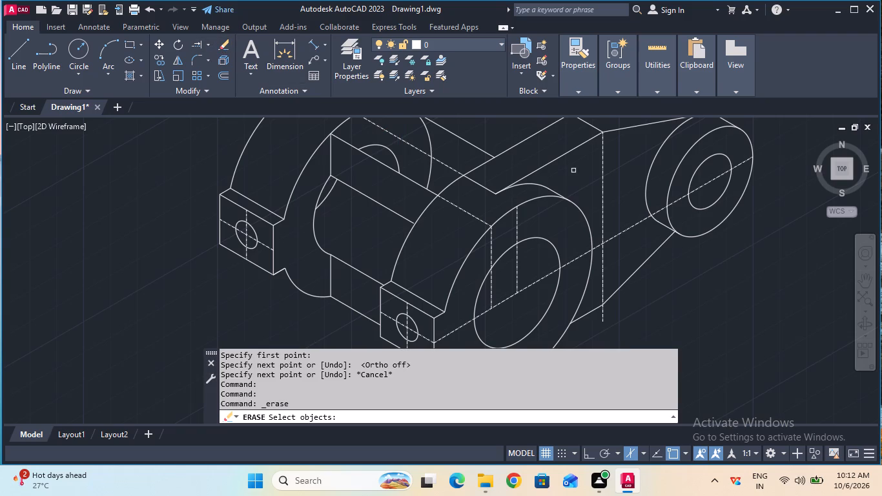
double_click(604, 186)
key("Return")
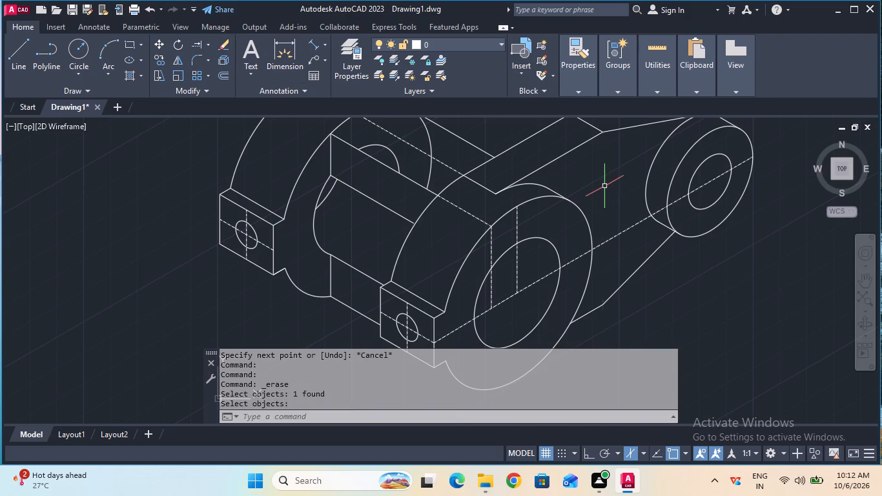
Trim away the inner and outer isocircle arcs of the rear lug showing behind the long block between the lugs.
scroll(604, 186, "down", 1, "ctrl")
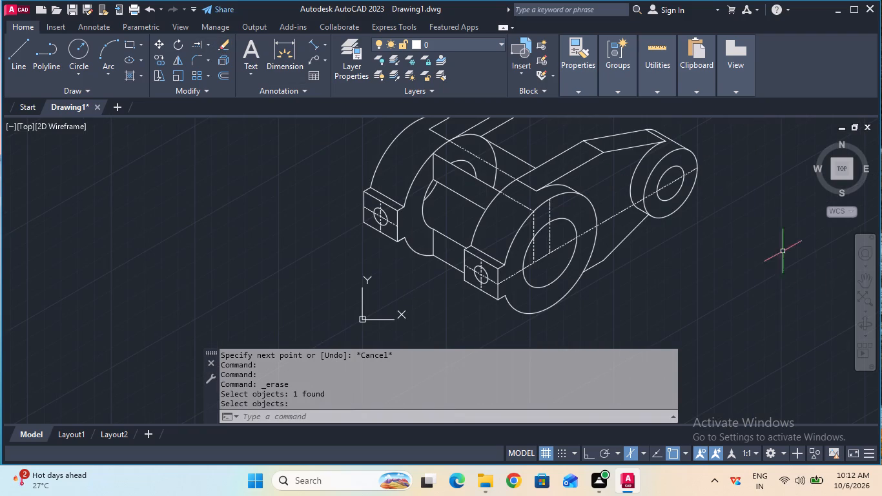
double_click(863, 283)
left_click_drag(684, 185, 714, 273)
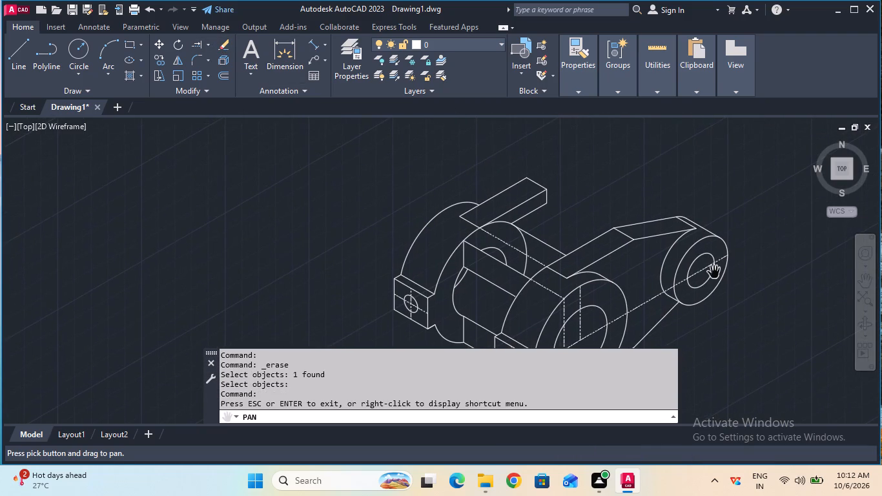
key("Escape")
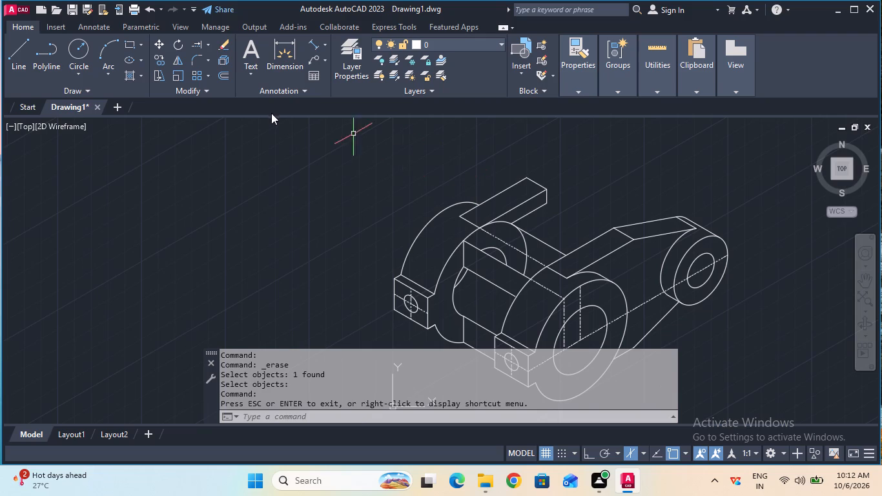
left_click(208, 46)
left_click(214, 61)
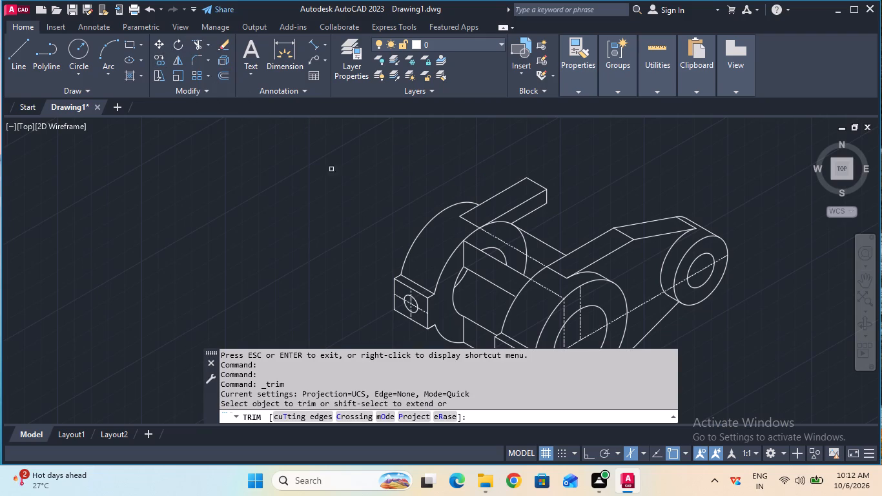
left_click(497, 249)
left_click(528, 245)
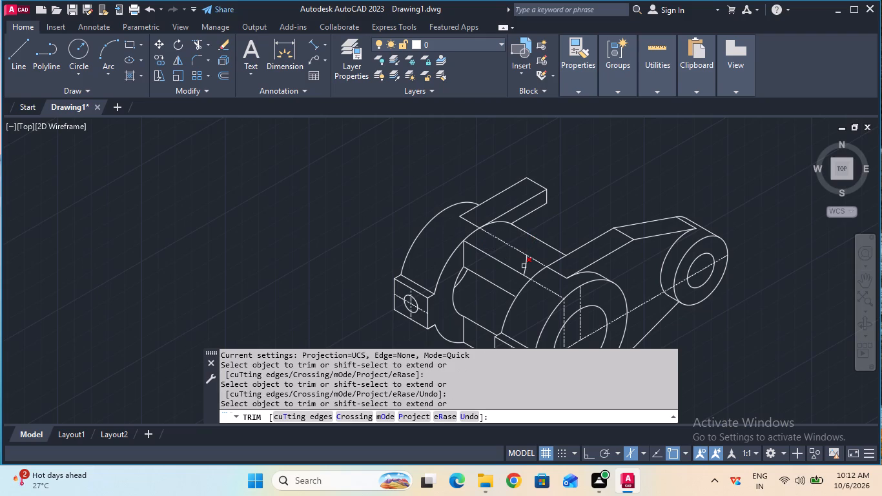
left_click(525, 270)
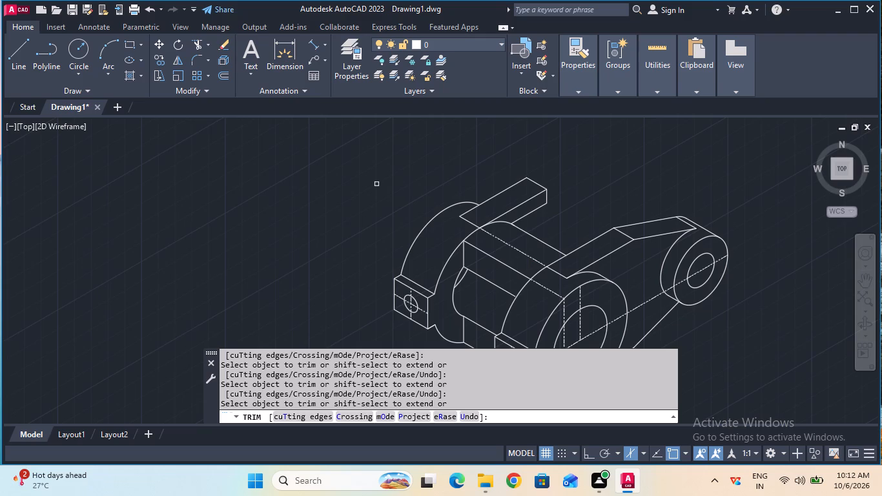
key("Escape")
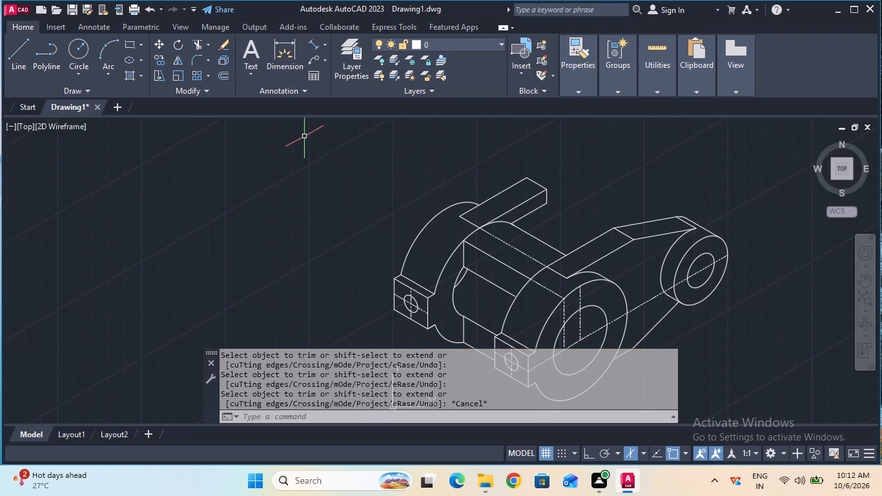
With Ortho on and the left isoplane active, draw a 40 mm line at 330° from the rear bar's lower end corner towards the connecting arm.
left_click(23, 52)
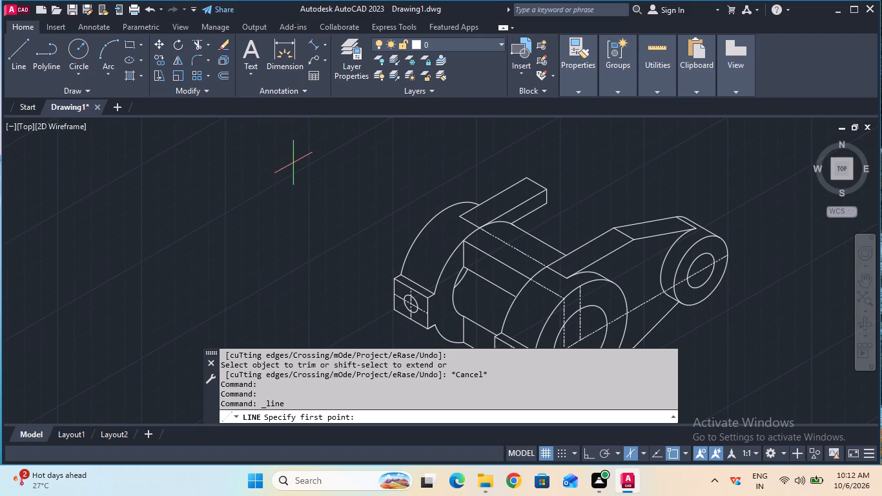
left_click(546, 205)
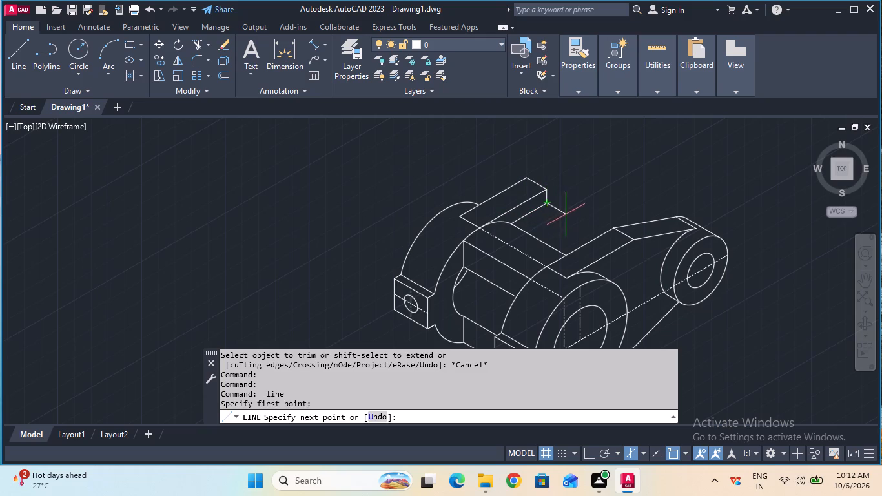
key("F8")
key("F5")
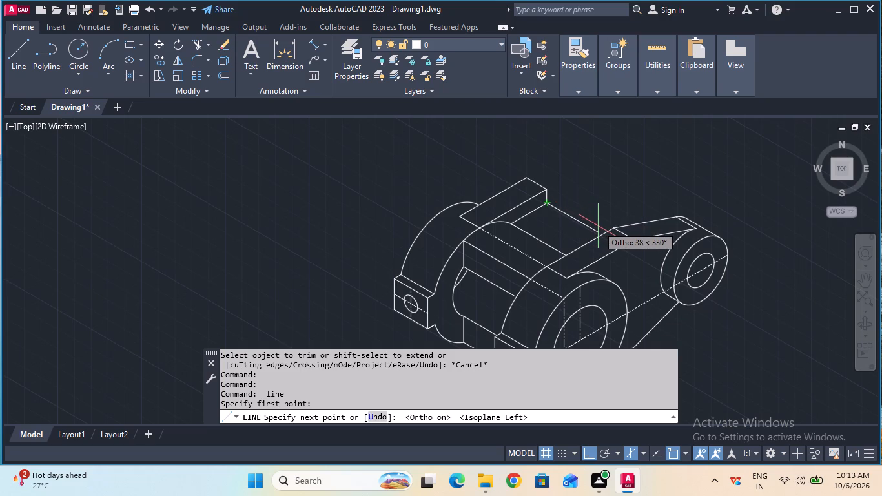
type("40")
key("Return")
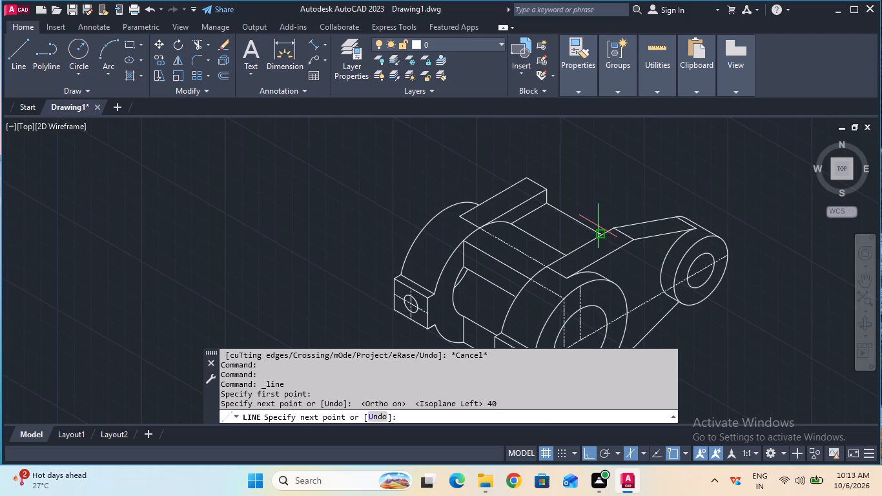
key("Escape")
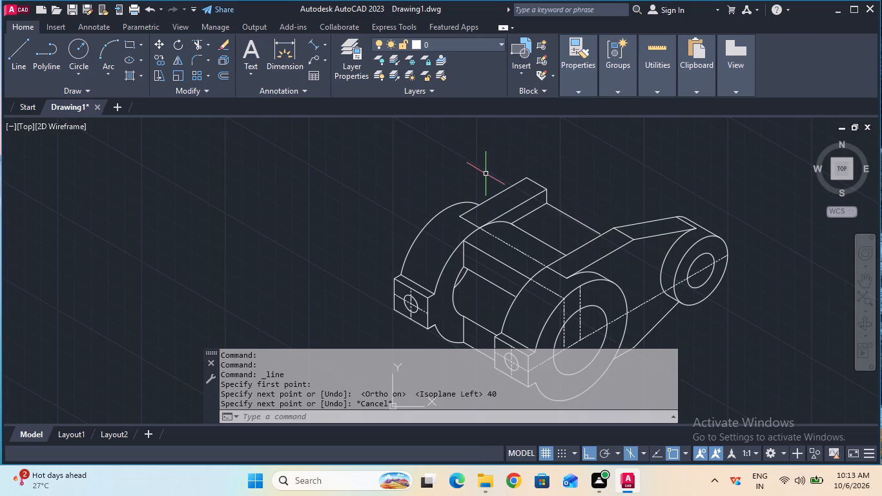
Extend the 40 mm line to meet the connecting arm's upper rear edge.
scroll(550, 212, "up", 1, "ctrl")
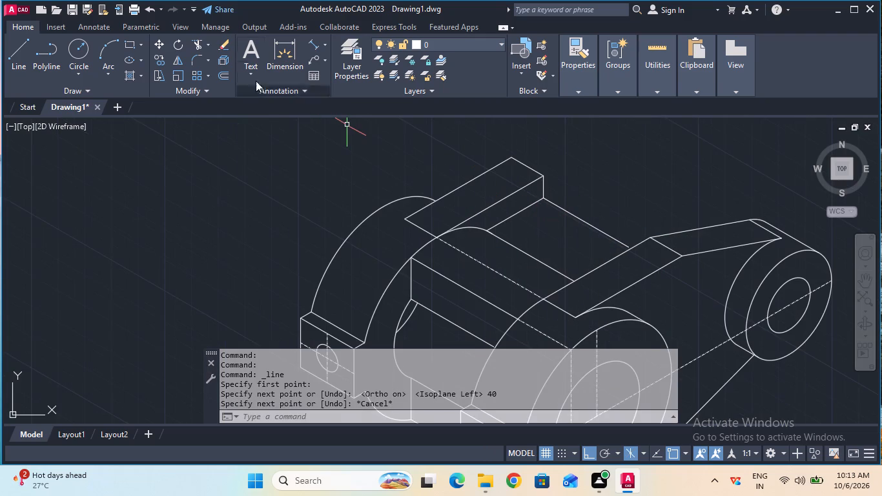
double_click(207, 48)
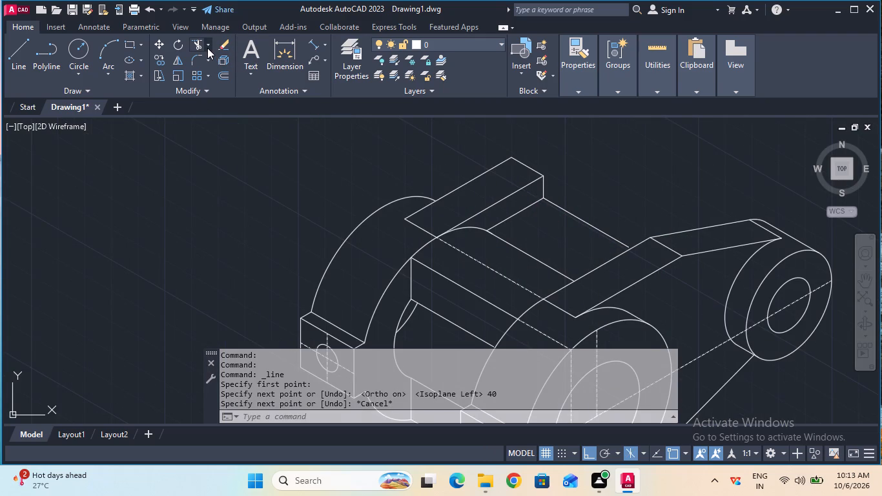
left_click(207, 48)
left_click(217, 88)
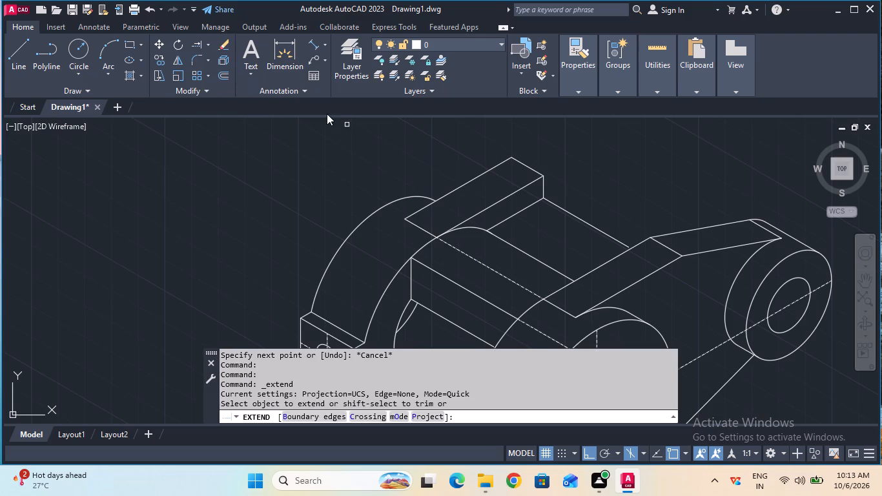
left_click(604, 232)
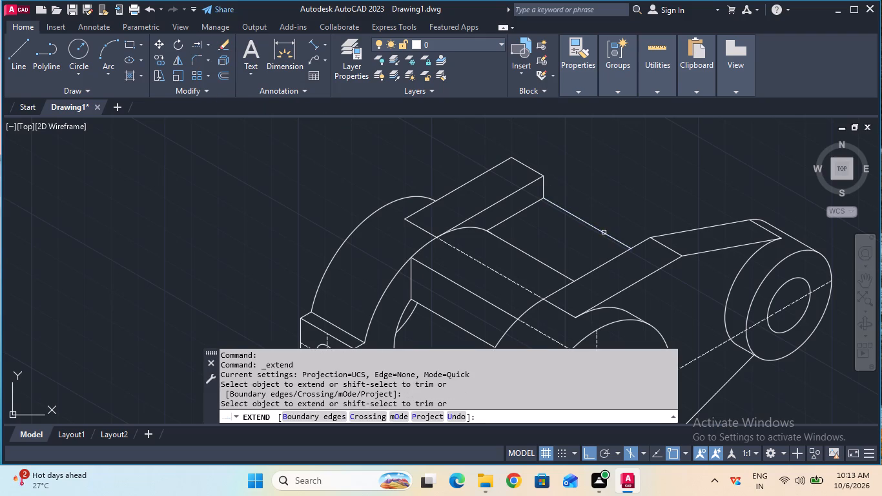
key("Escape")
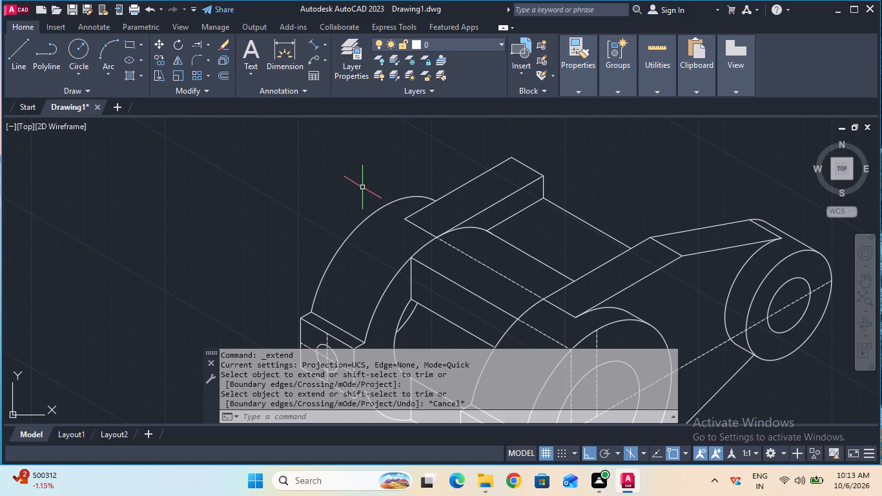
left_click(207, 50)
key("Escape")
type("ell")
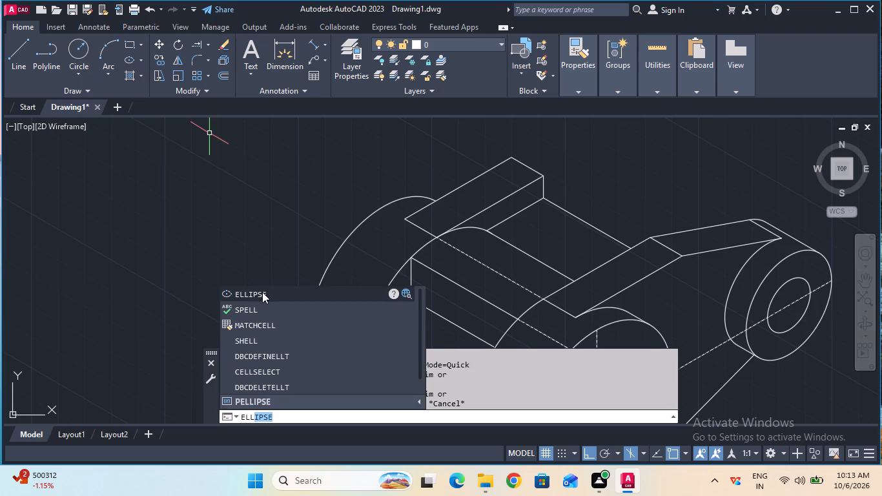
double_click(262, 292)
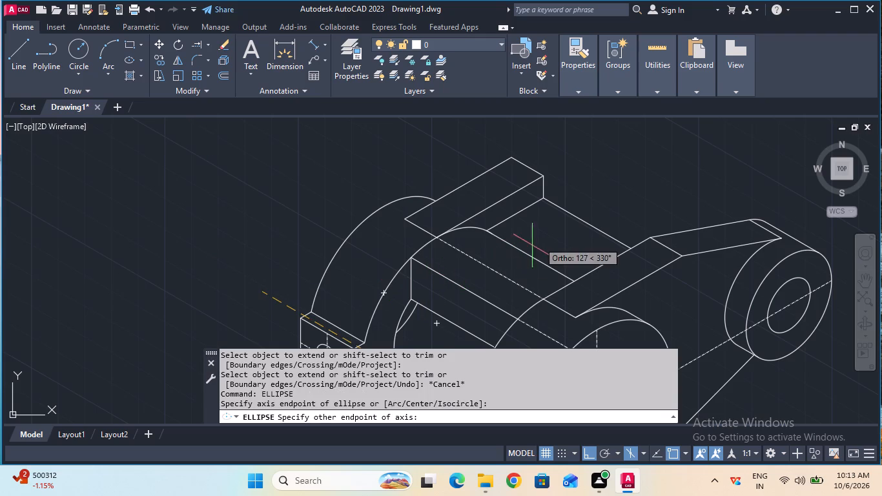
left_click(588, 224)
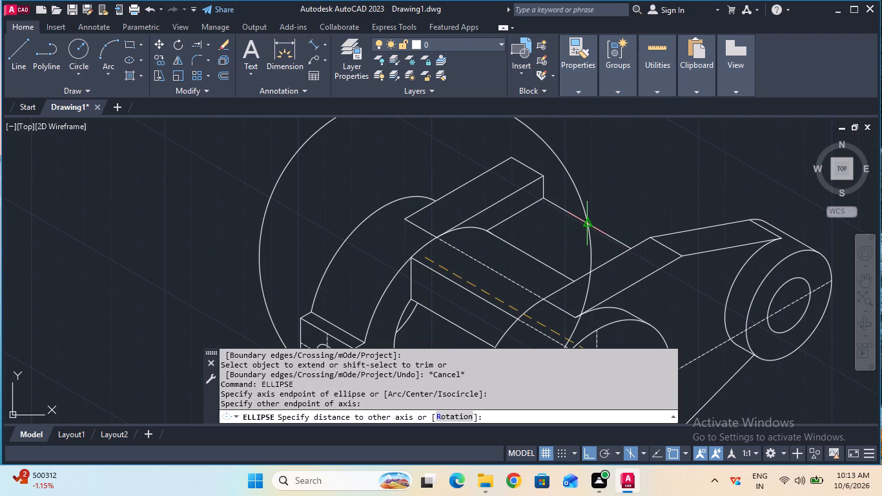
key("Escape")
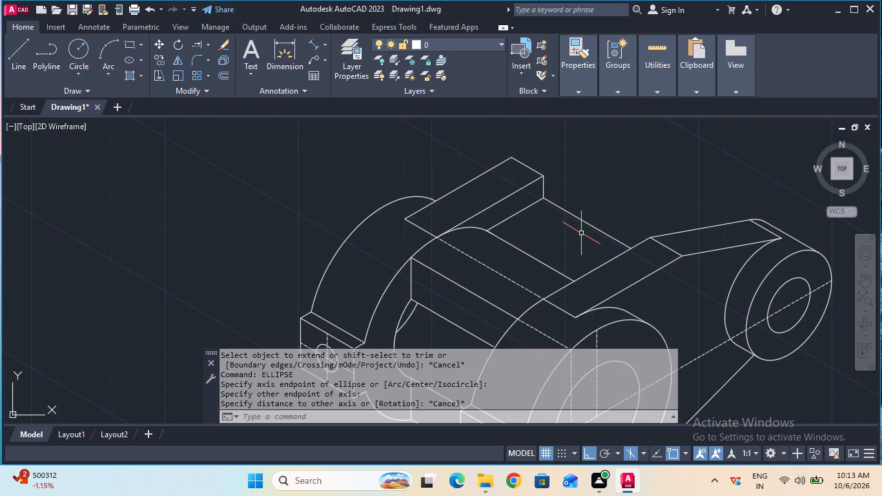
Draw a 6 mm radius isocircle on the top isoplane, centred on the midpoint of the extended line between the rear bar and the arm.
key("e")
type("ll")
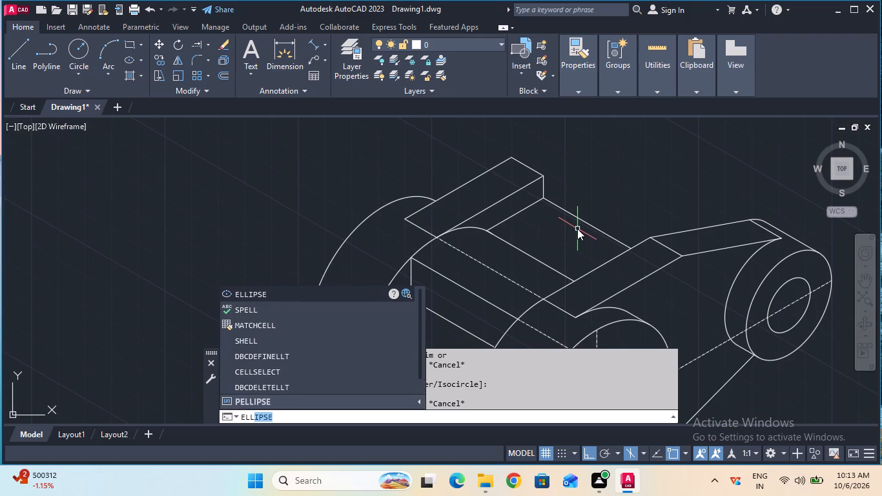
left_click(354, 288)
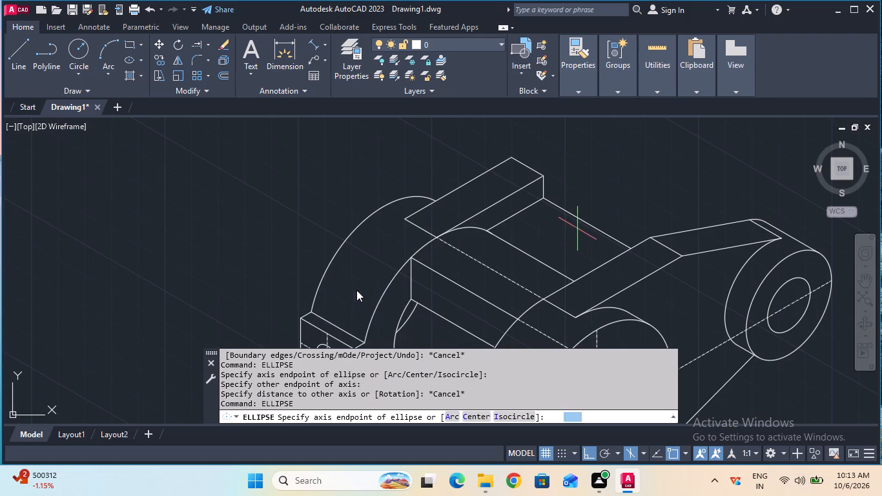
left_click(515, 421)
left_click(515, 415)
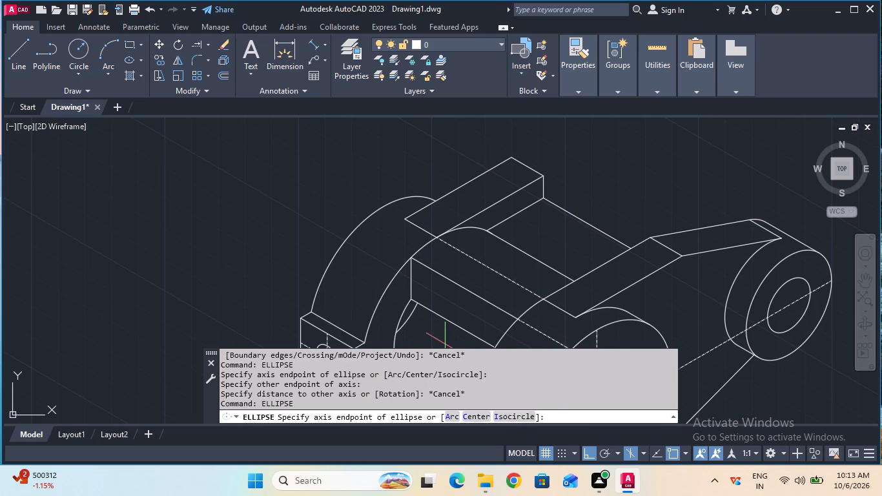
left_click(588, 225)
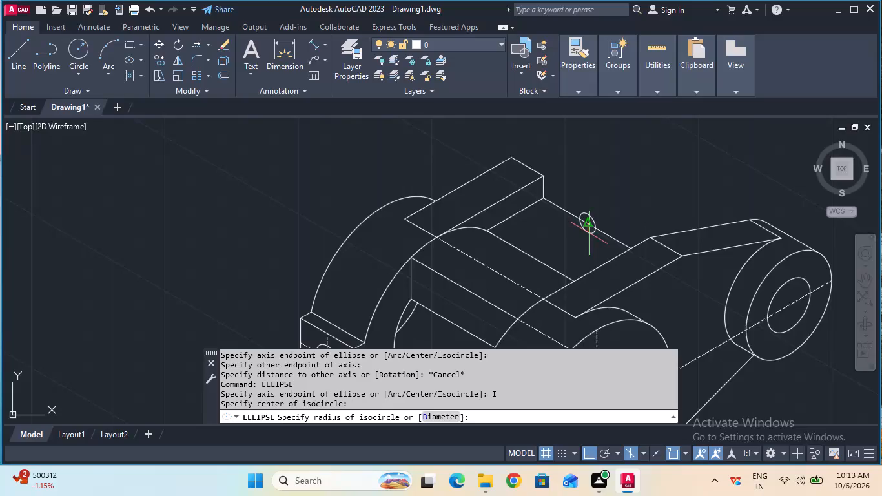
key("F5")
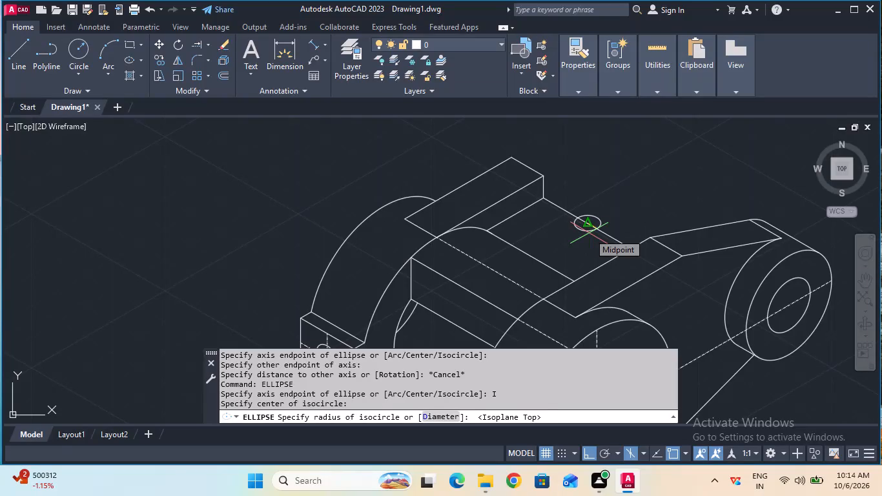
key("6")
key("Return")
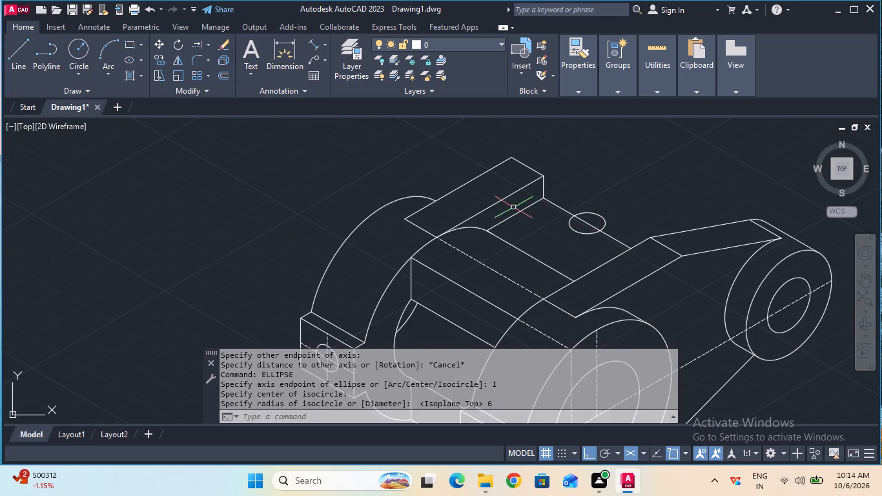
Trim the part of the connecting line that lies inside the 6 mm radius isocircle.
left_click(207, 47)
left_click(213, 67)
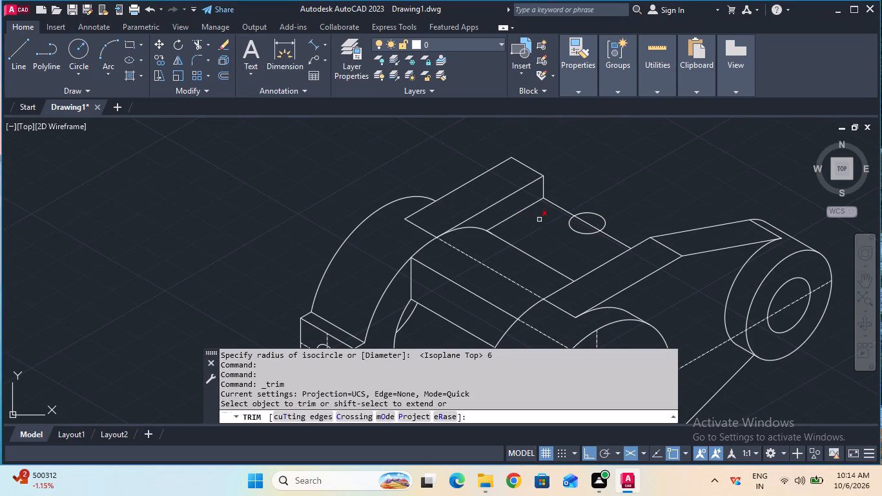
left_click(591, 223)
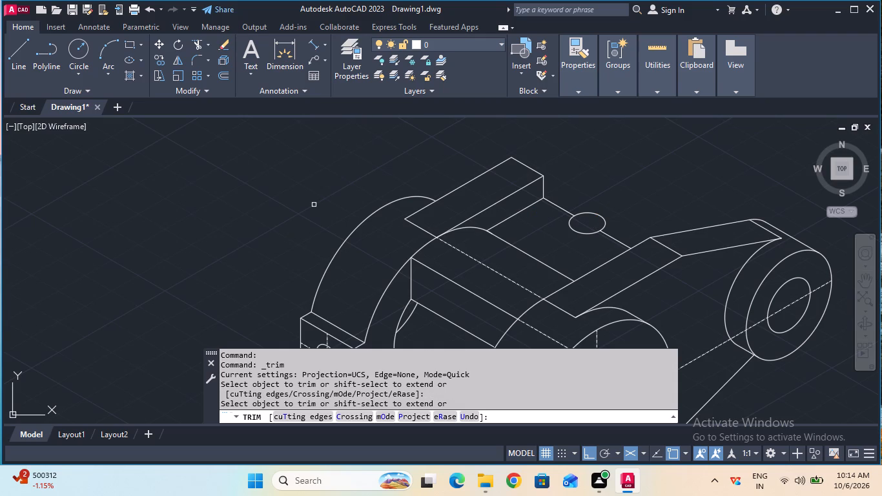
Draw a 10 mm radius isocircle concentric with the 6 mm isocircle between the rear bar and the arm.
key("Escape")
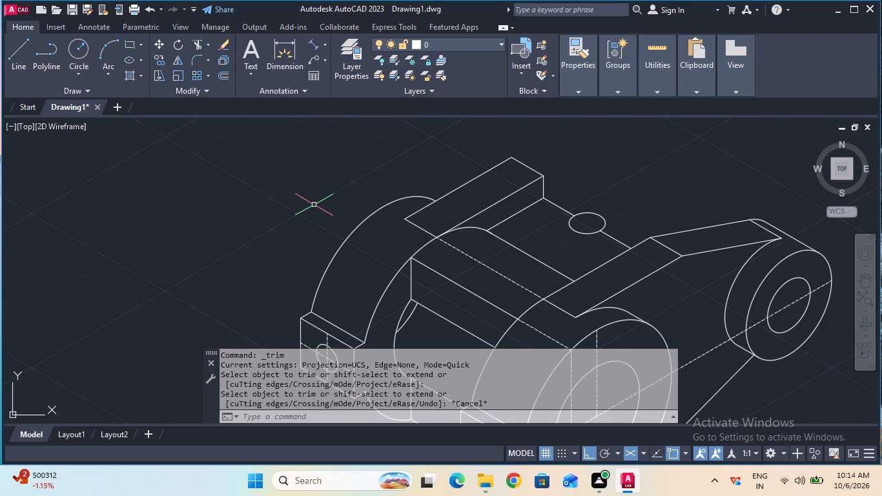
type("ell")
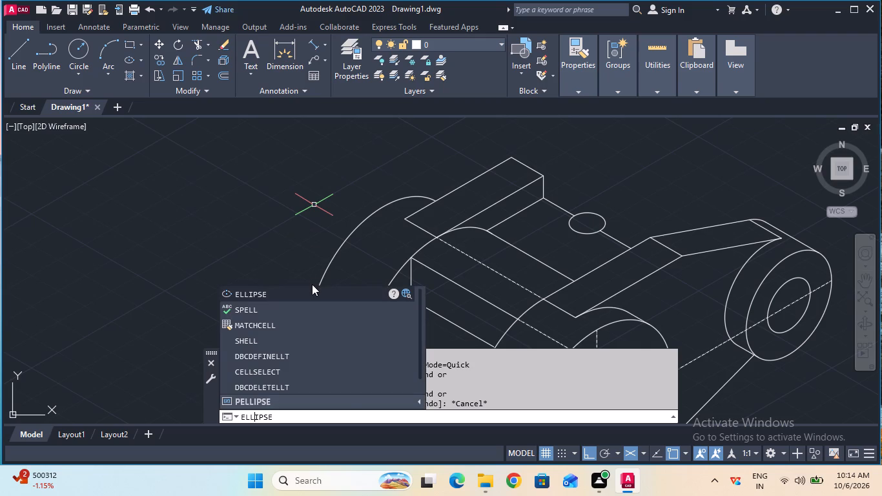
left_click(312, 284)
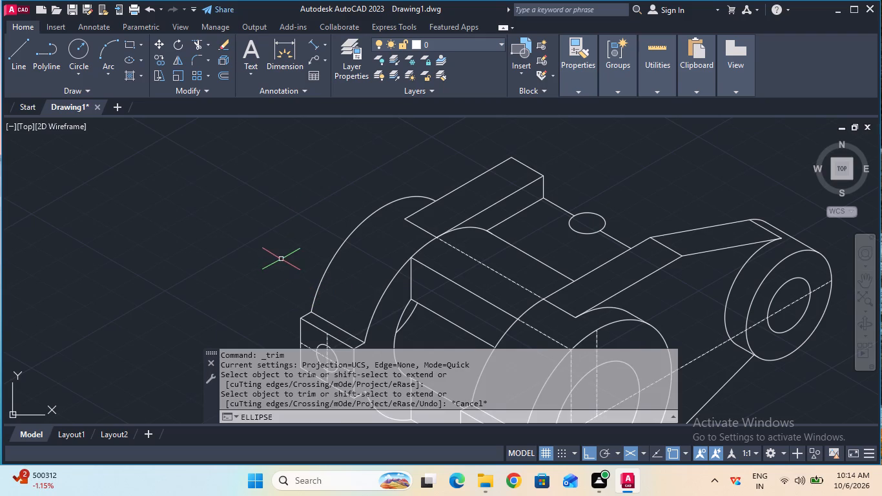
key("Escape")
type("ell")
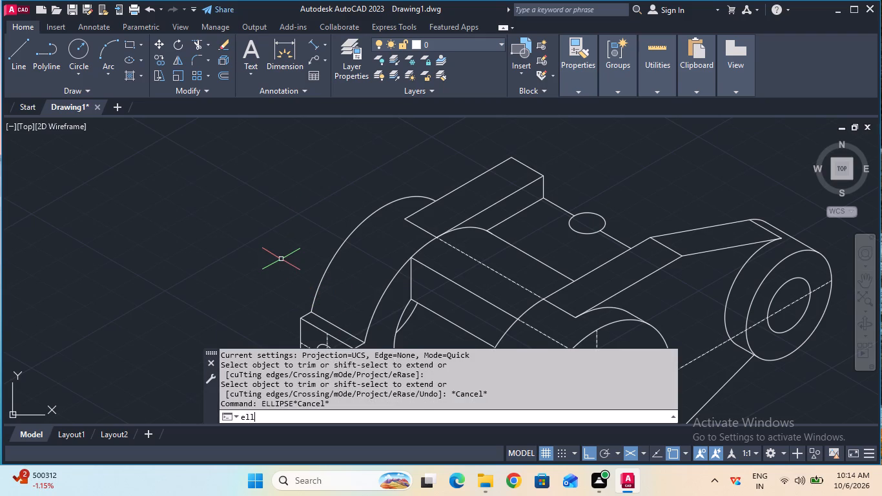
left_click(278, 296)
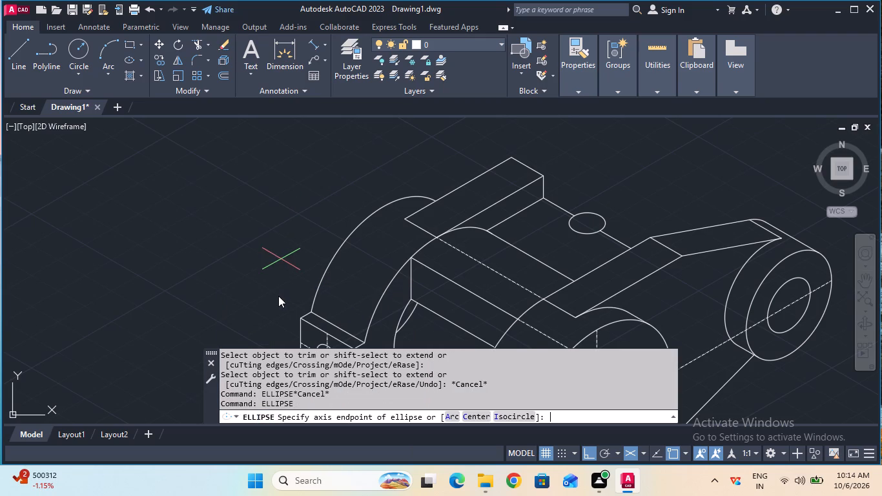
left_click(511, 419)
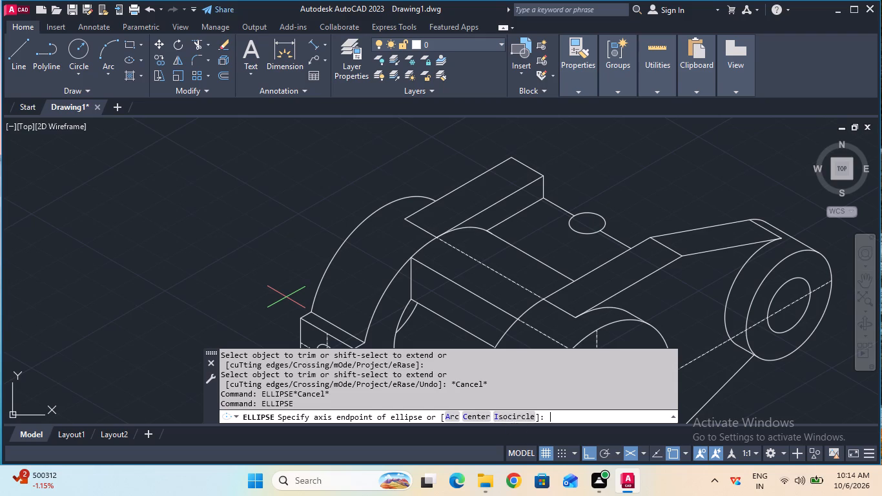
left_click(587, 225)
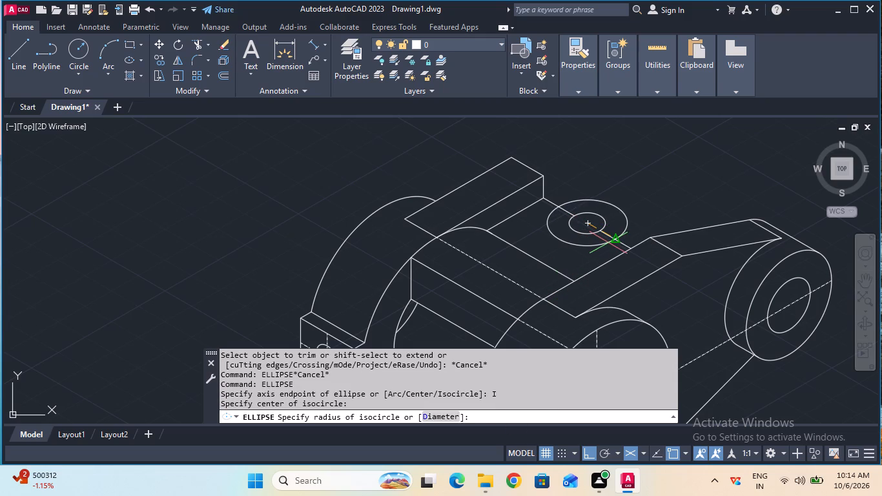
type("10")
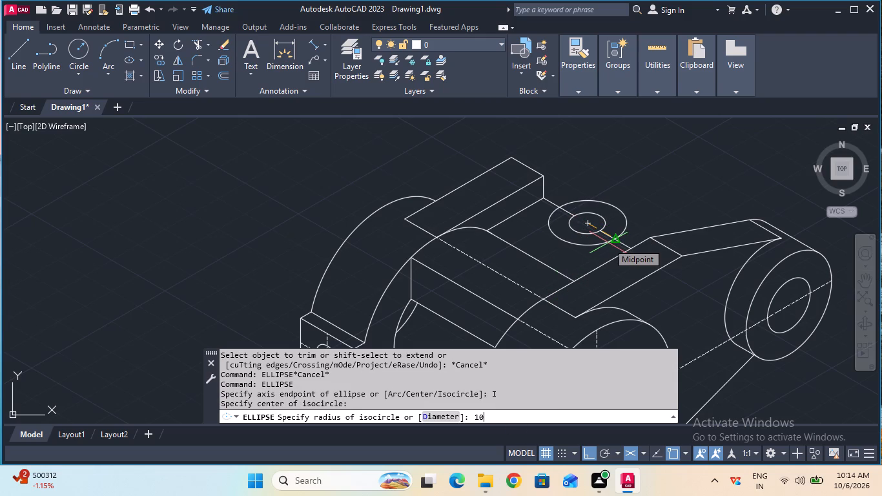
key("Return")
key("Escape")
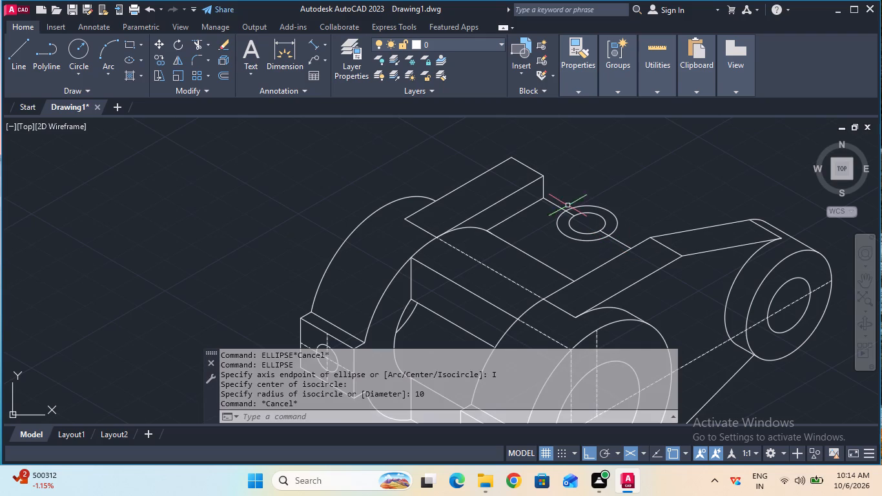
Trim the connecting line's two segments inside the 10 mm isocircle and the front half of that isocircle, leaving a rounded lug outline.
left_click(201, 45)
left_click(571, 214)
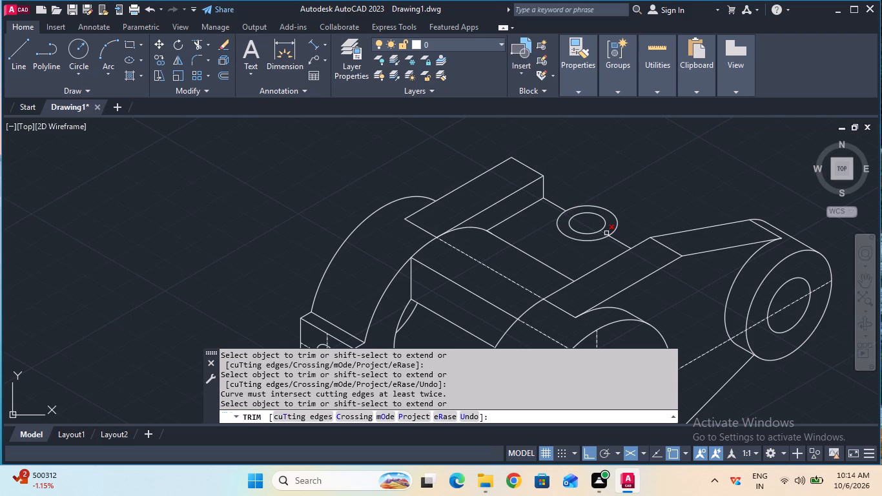
left_click(606, 232)
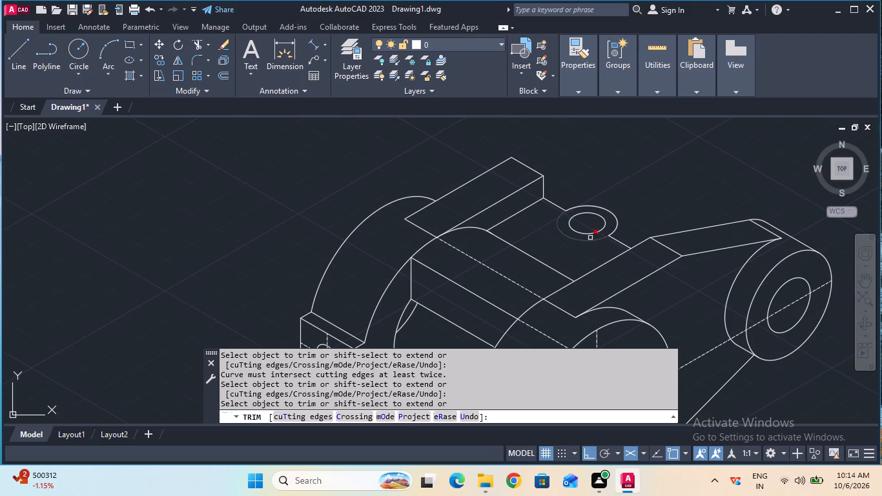
left_click(590, 242)
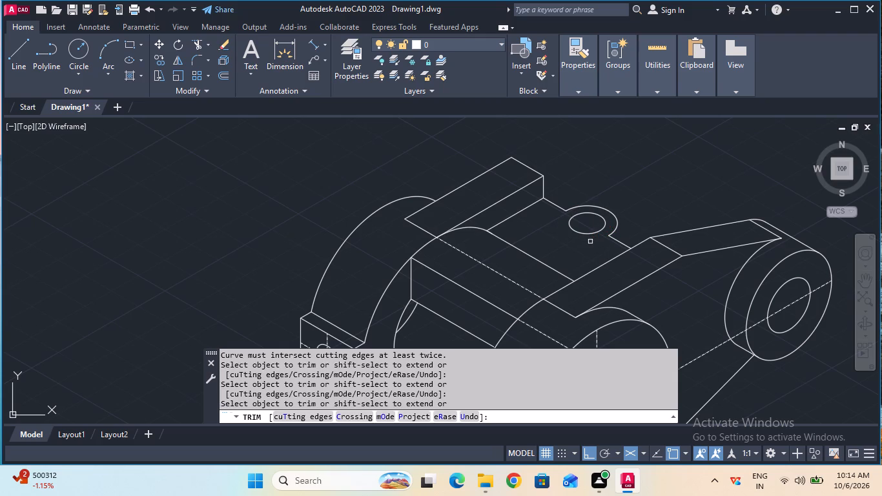
key("Escape")
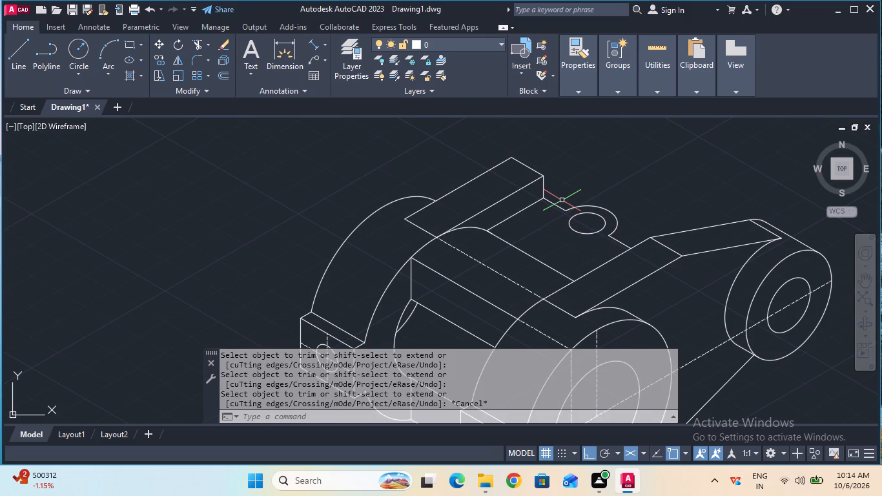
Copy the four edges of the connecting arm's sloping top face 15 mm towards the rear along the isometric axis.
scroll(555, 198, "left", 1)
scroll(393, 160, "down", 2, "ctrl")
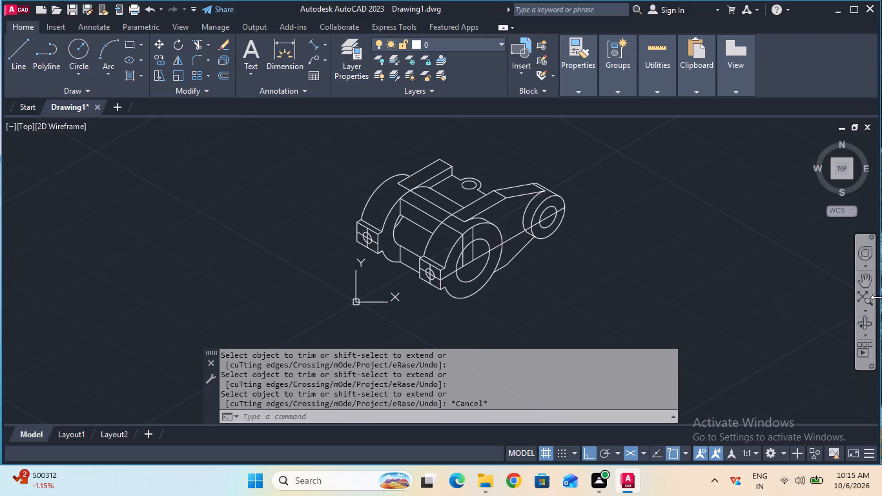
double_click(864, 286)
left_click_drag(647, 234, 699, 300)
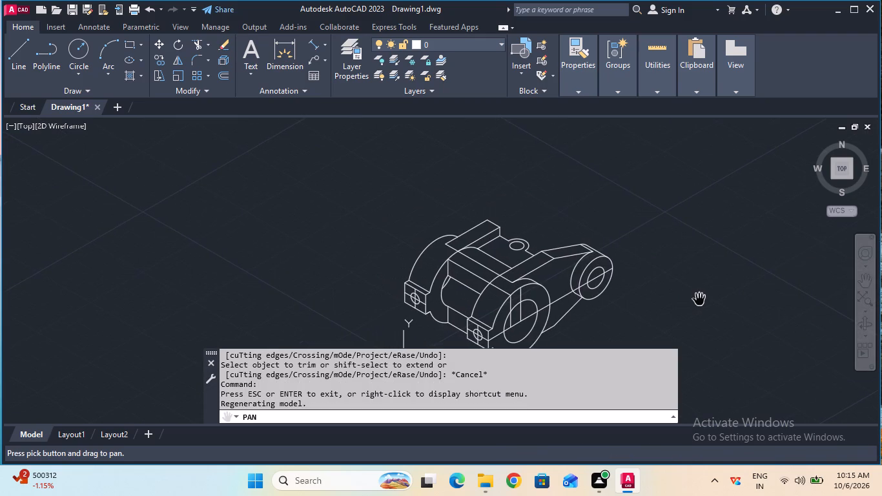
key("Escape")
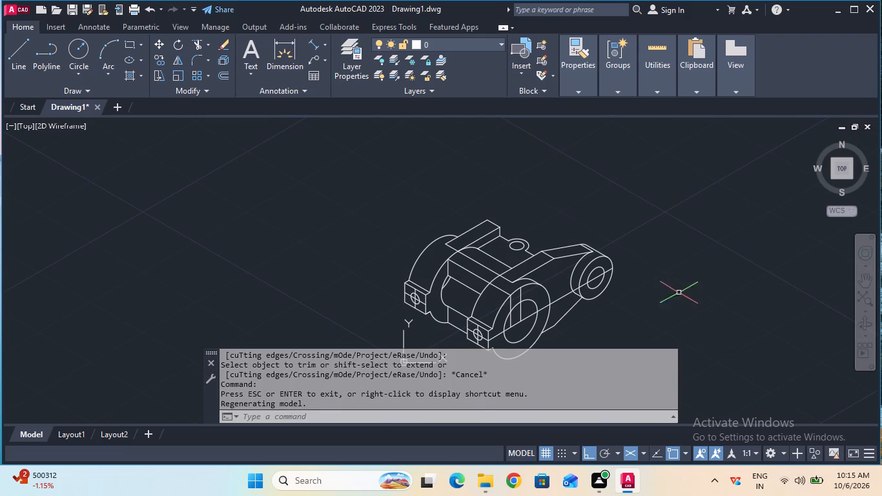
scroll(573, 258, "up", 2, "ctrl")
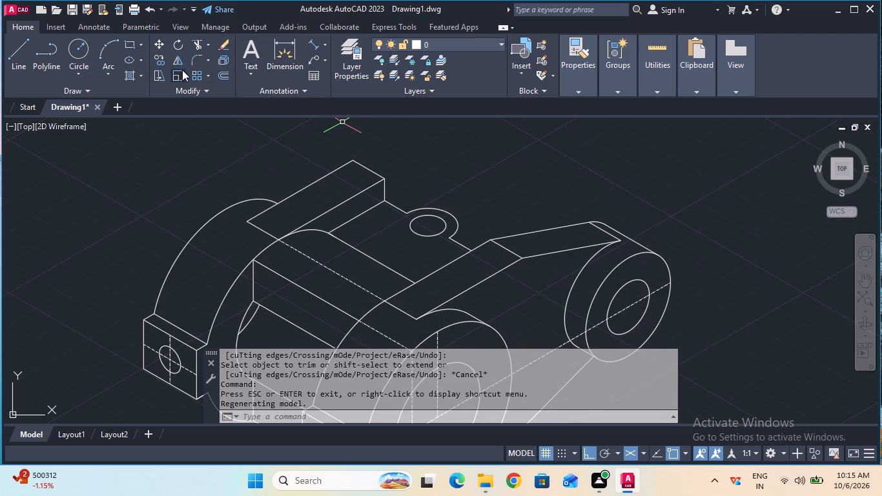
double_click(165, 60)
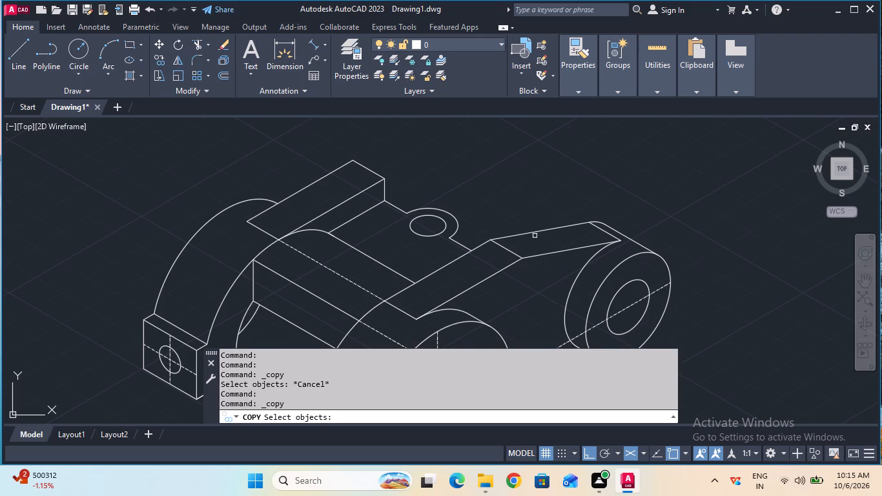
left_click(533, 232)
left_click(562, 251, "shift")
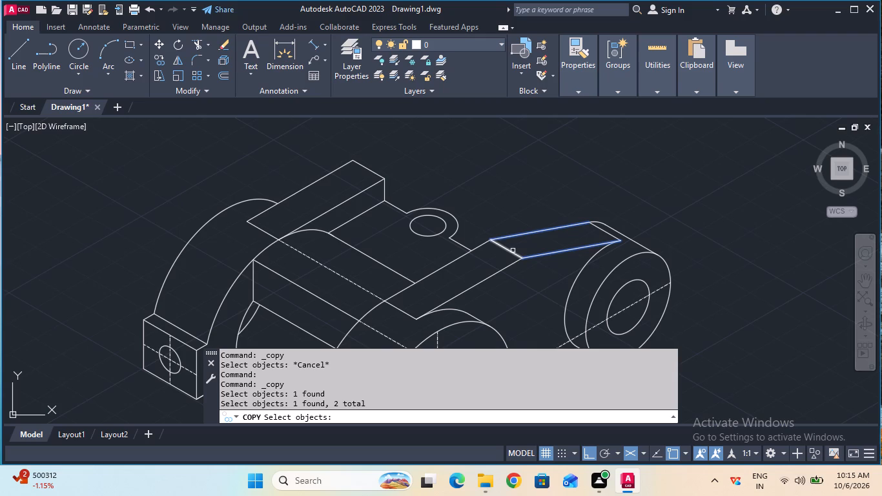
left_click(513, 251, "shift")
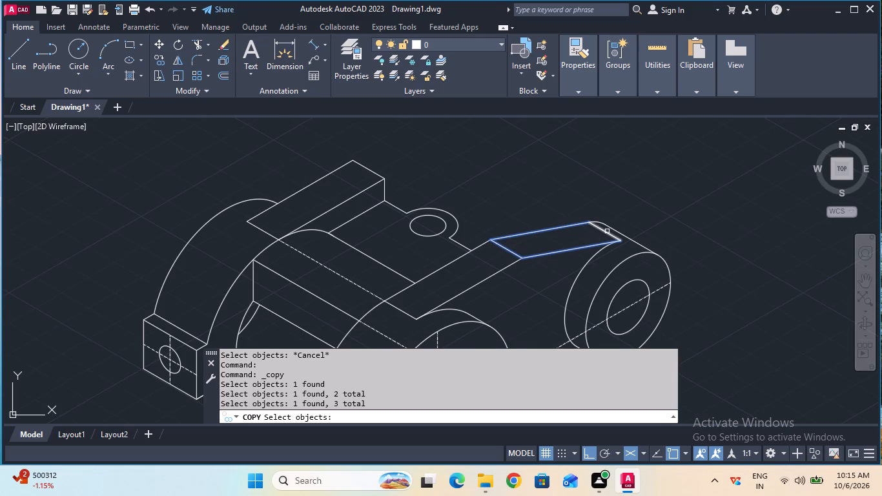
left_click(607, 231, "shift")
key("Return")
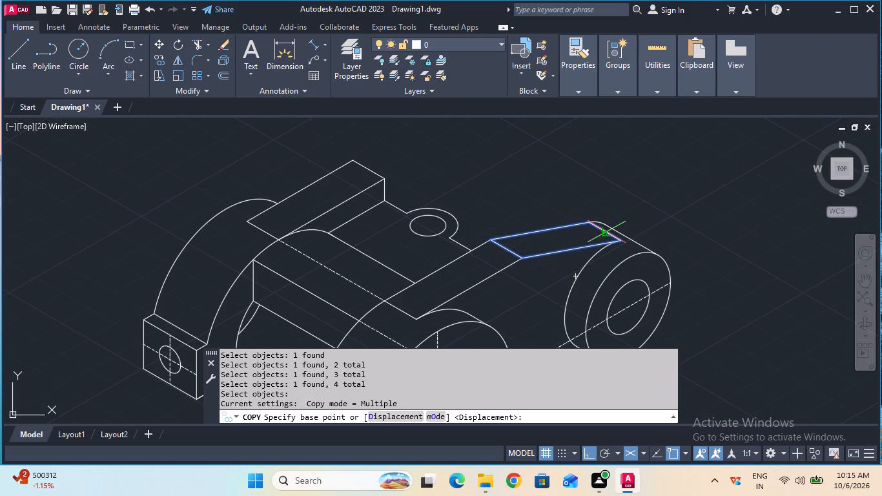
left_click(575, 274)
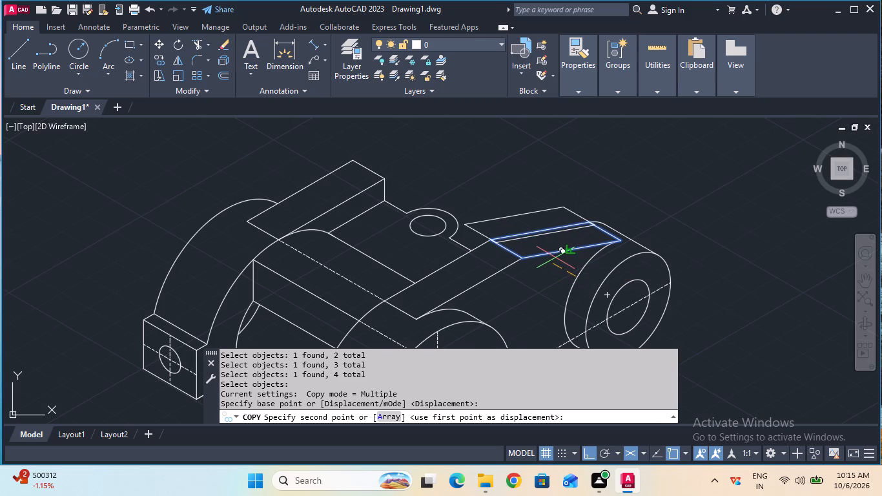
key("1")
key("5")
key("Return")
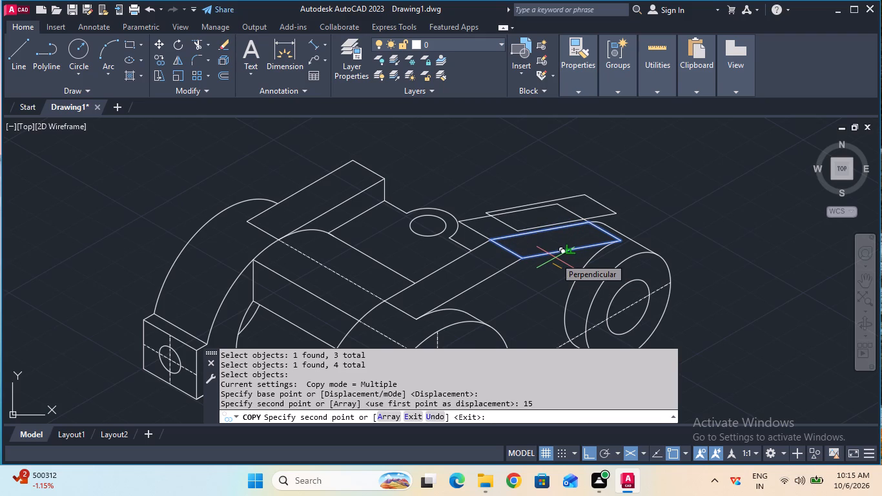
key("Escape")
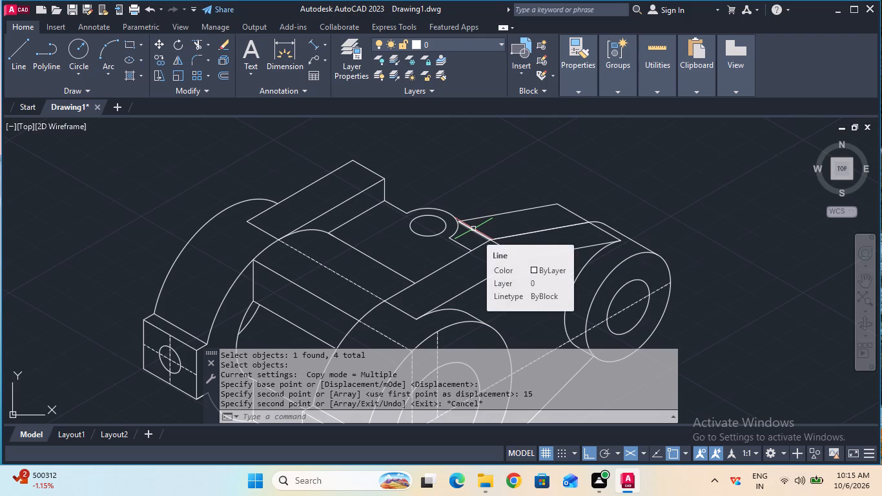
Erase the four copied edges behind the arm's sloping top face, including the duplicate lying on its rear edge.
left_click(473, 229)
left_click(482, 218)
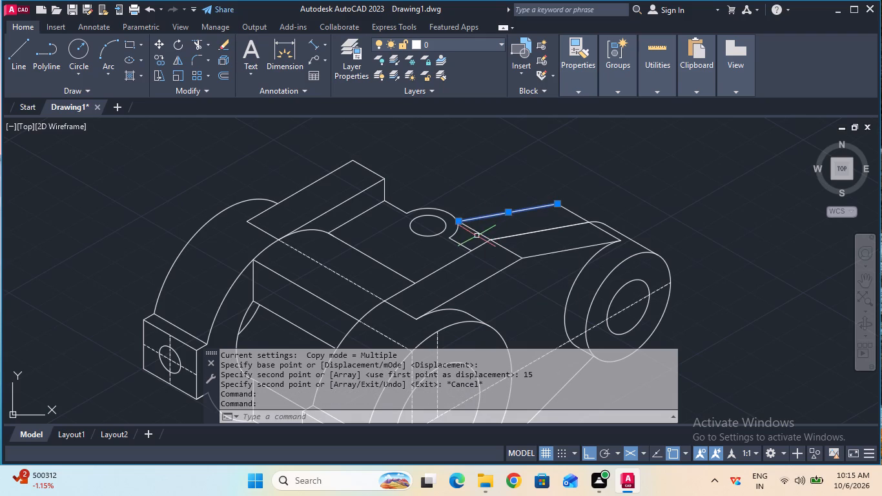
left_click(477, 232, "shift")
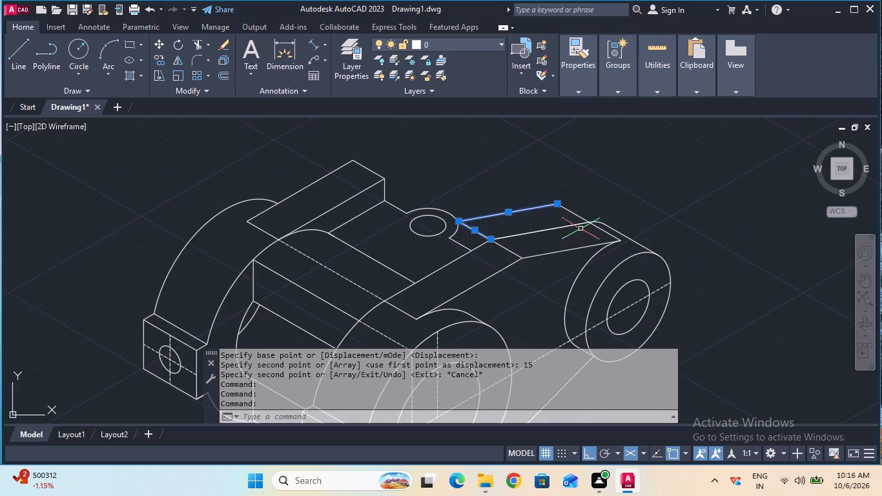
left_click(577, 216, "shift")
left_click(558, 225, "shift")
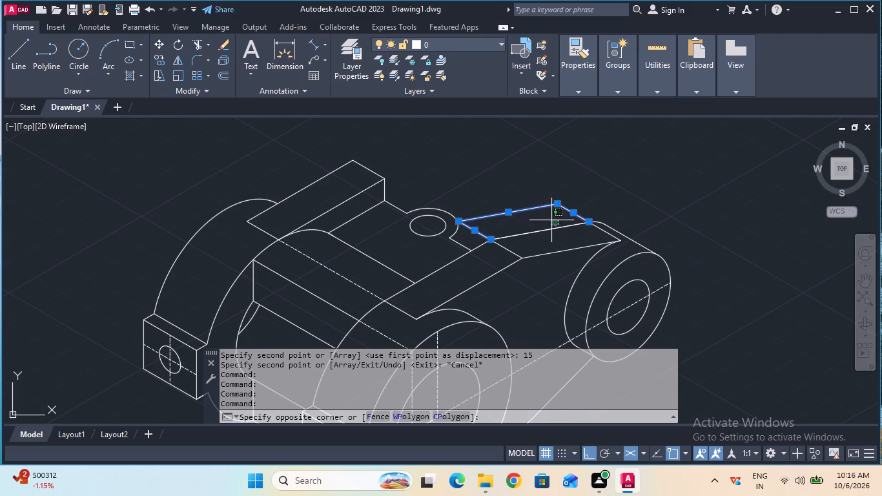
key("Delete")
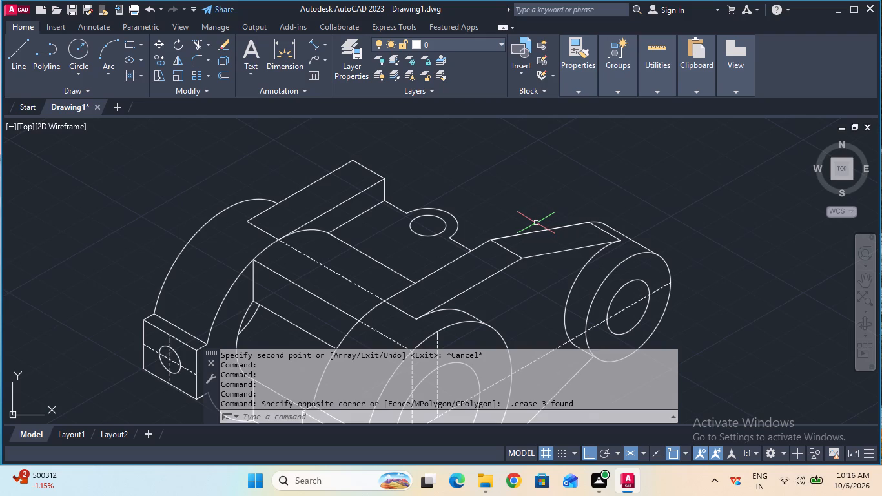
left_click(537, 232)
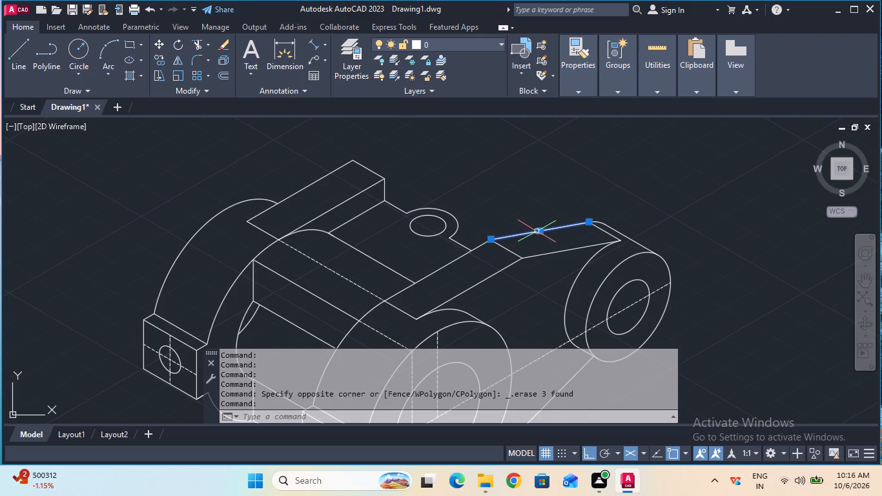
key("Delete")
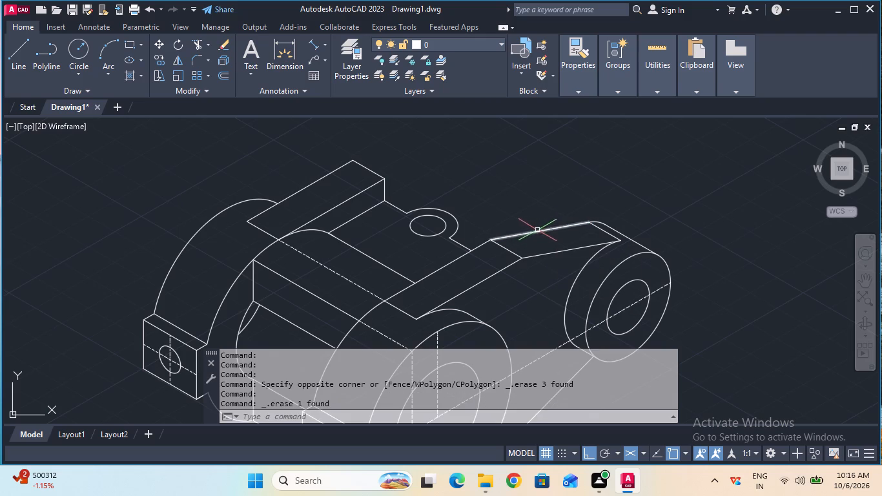
Copy the four edges of the connecting arm's sloping top face 50 mm towards the rear along the isometric axis.
left_click(200, 43)
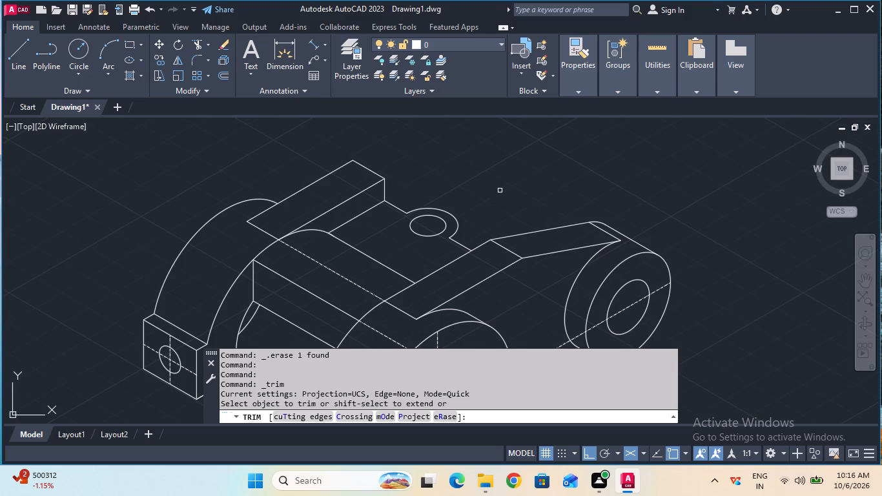
key("Escape")
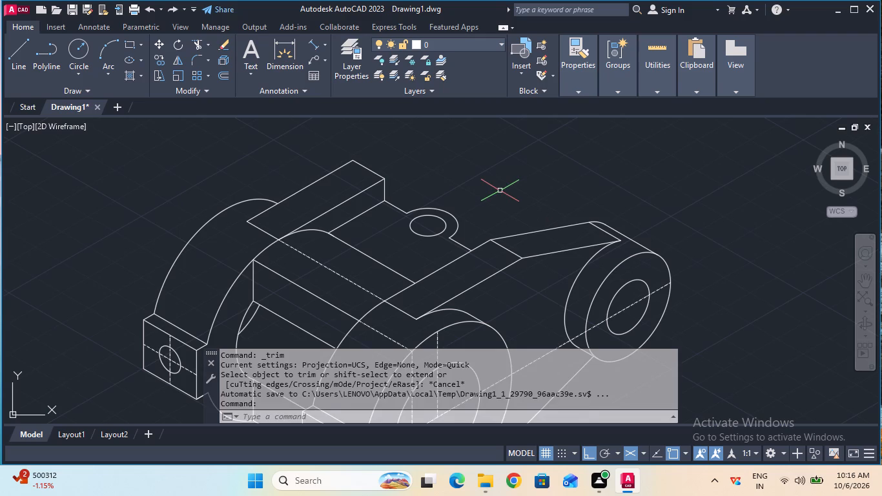
left_click(160, 61)
left_click(531, 232)
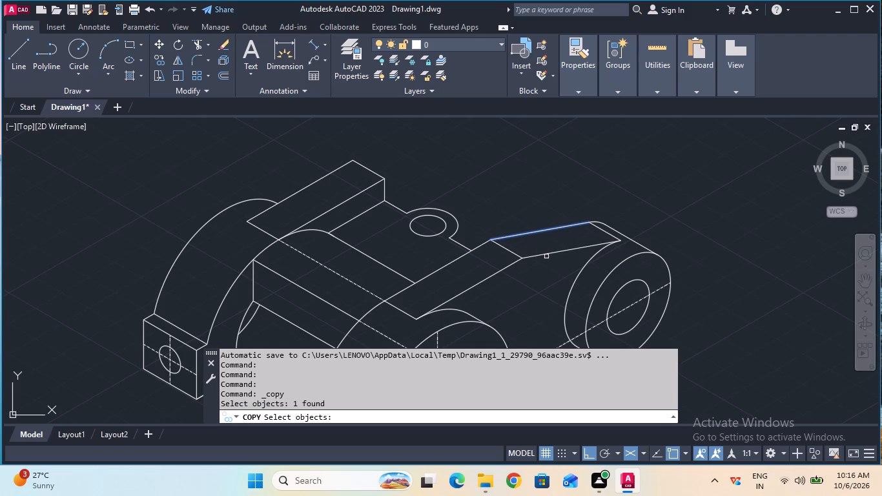
left_click(546, 252, "shift")
left_click(504, 247, "shift")
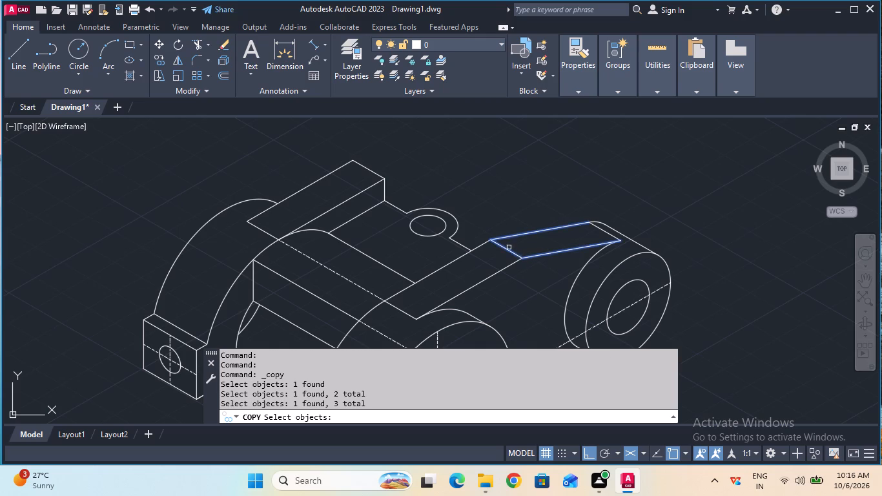
left_click(607, 232, "shift")
key("Return")
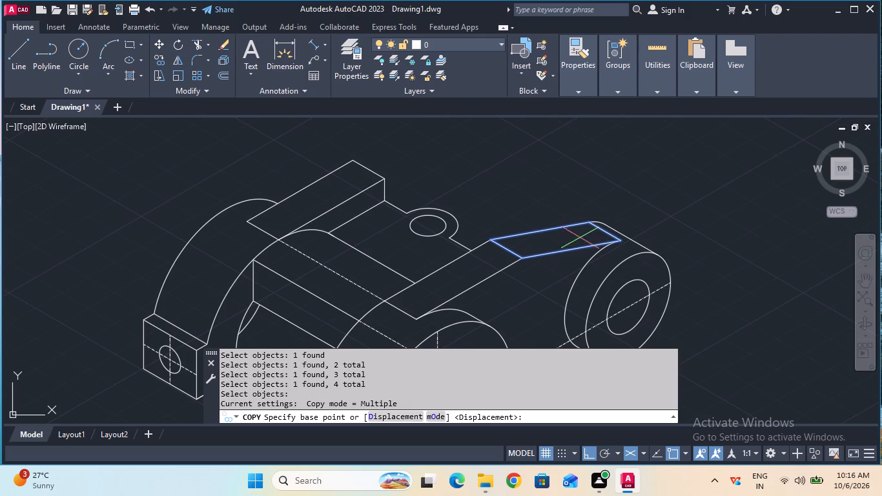
left_click(539, 231)
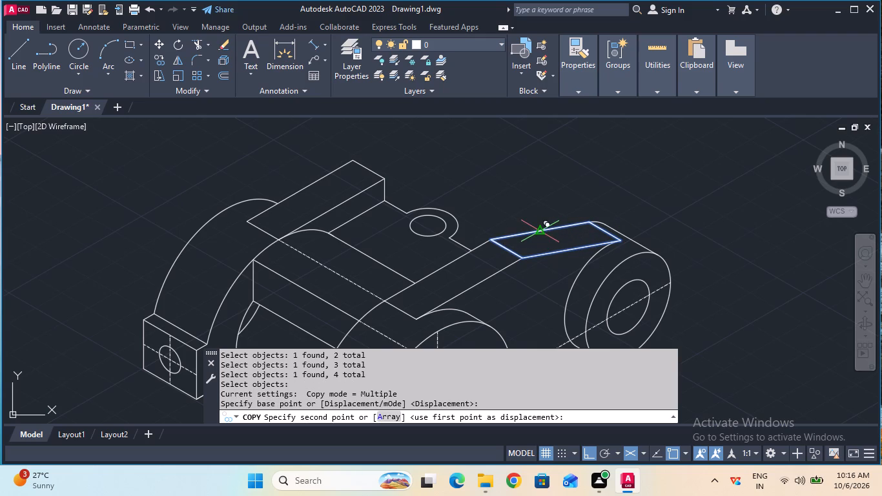
type("50")
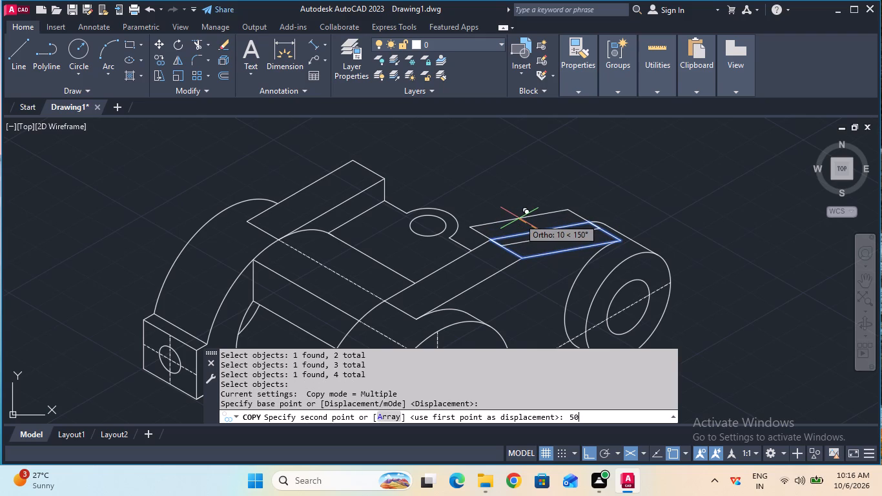
key("Return")
key("Escape")
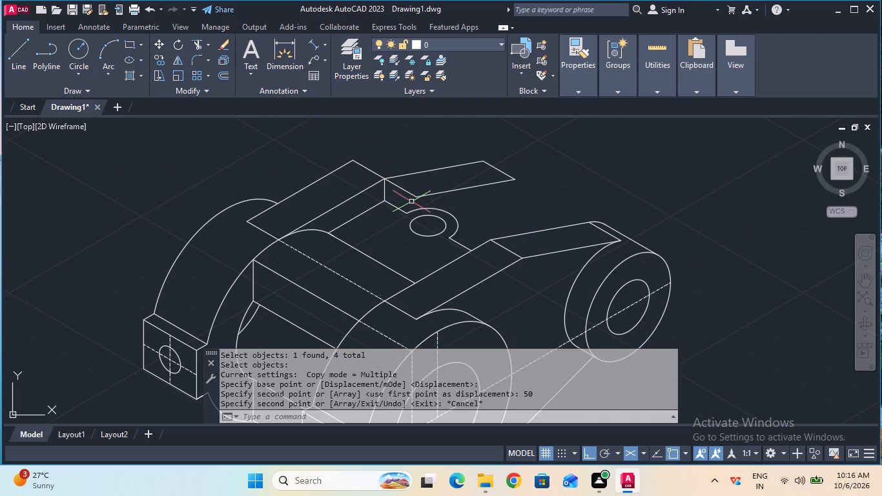
Move the four copied sloping-face edges 15 mm further rearward along the isometric axis, onto the rear bar's top end edge.
left_click(358, 181)
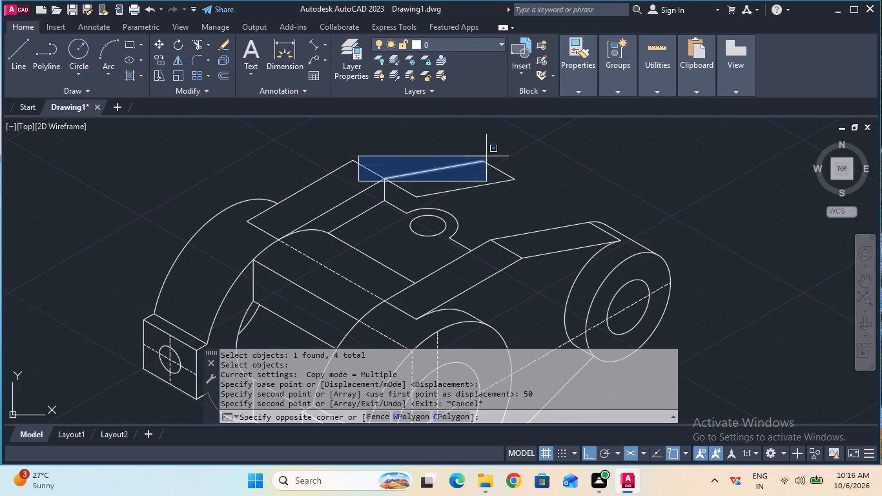
left_click(508, 149)
left_click(537, 187)
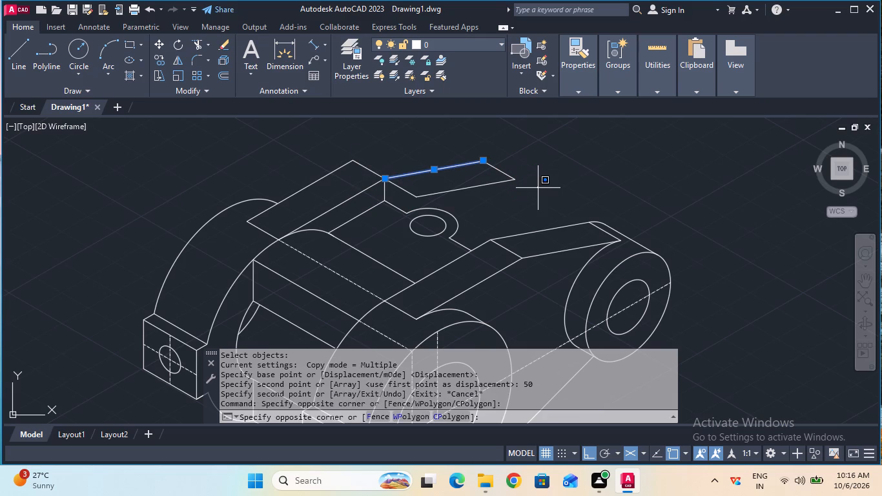
left_click(538, 188)
double_click(557, 187)
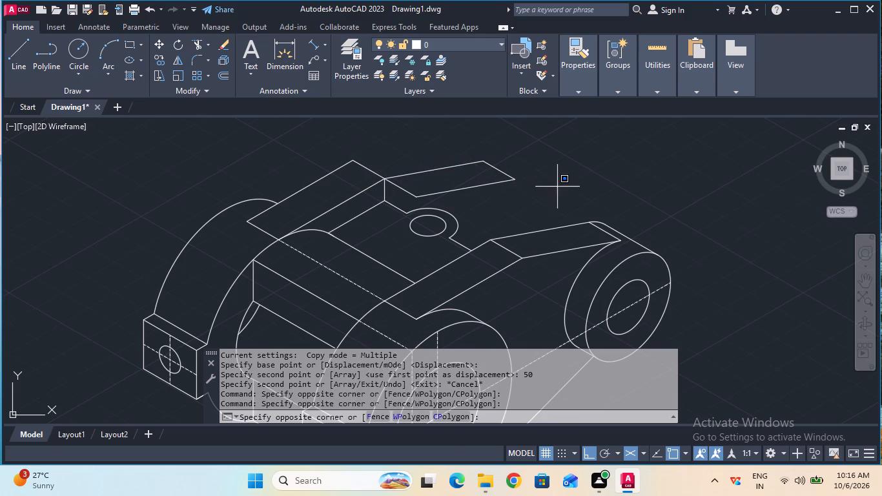
left_click(393, 169)
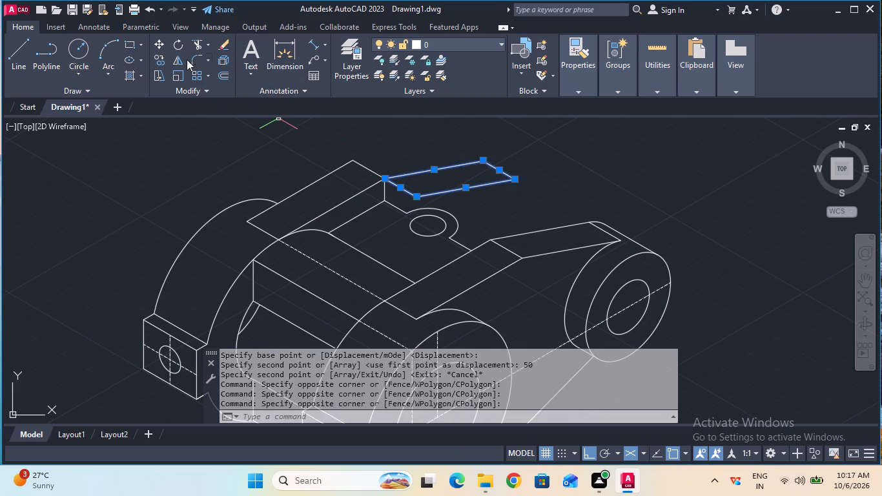
left_click(159, 43)
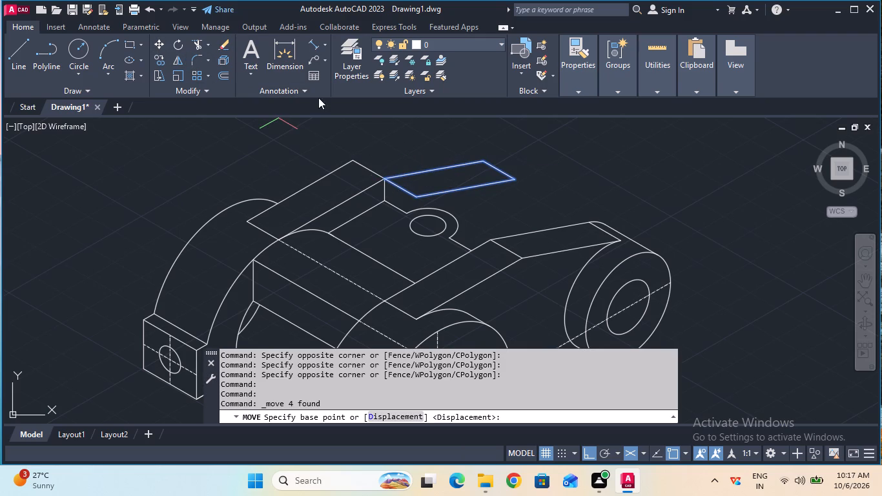
left_click(437, 170)
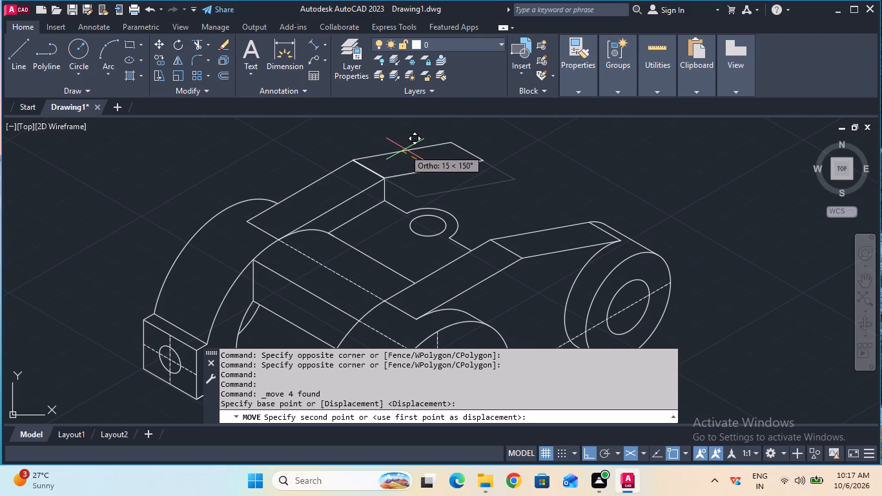
left_click(405, 149)
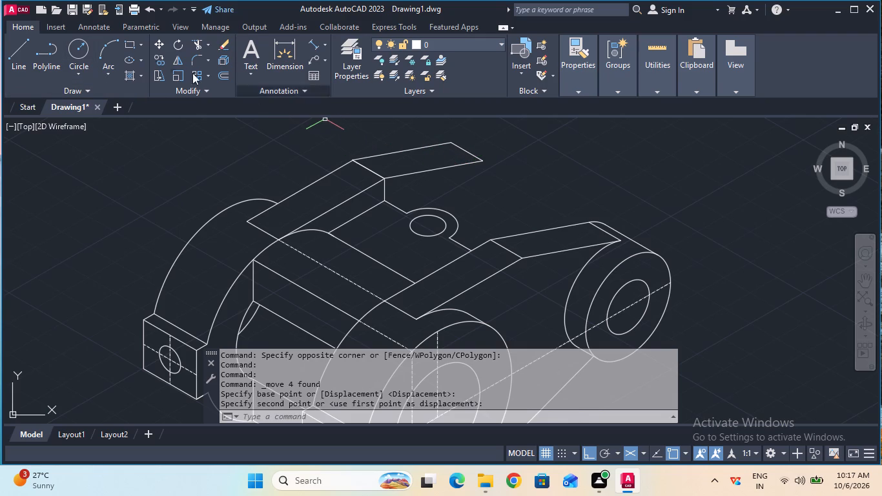
Copy the arm boss's front outer isocircle and its hole isocircle 75 mm towards the rear along the isometric axis.
double_click(158, 59)
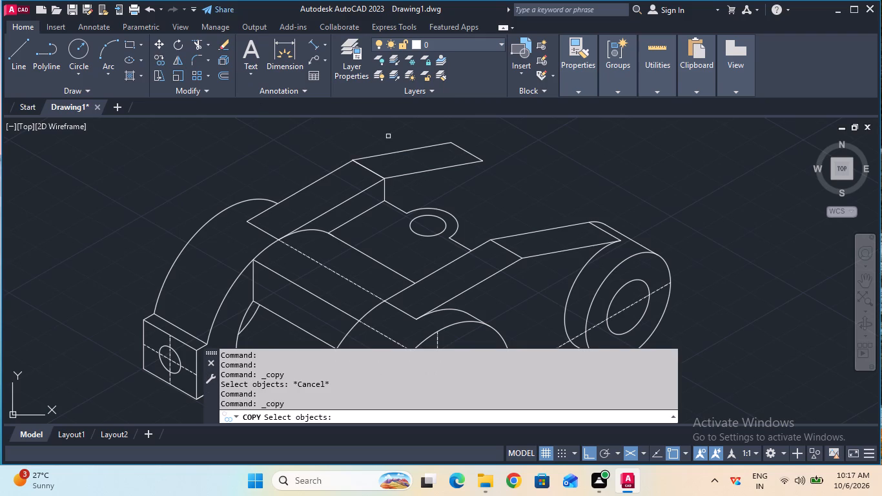
left_click(635, 255)
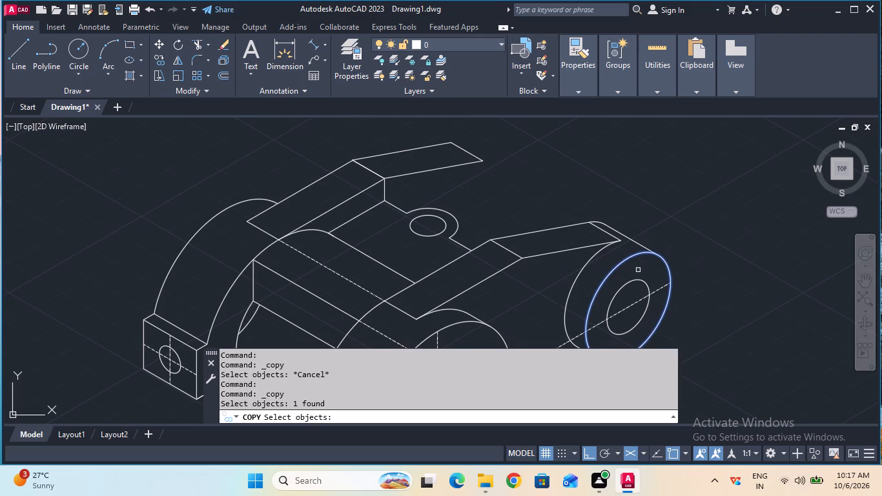
left_click(639, 281, "shift")
key("Return")
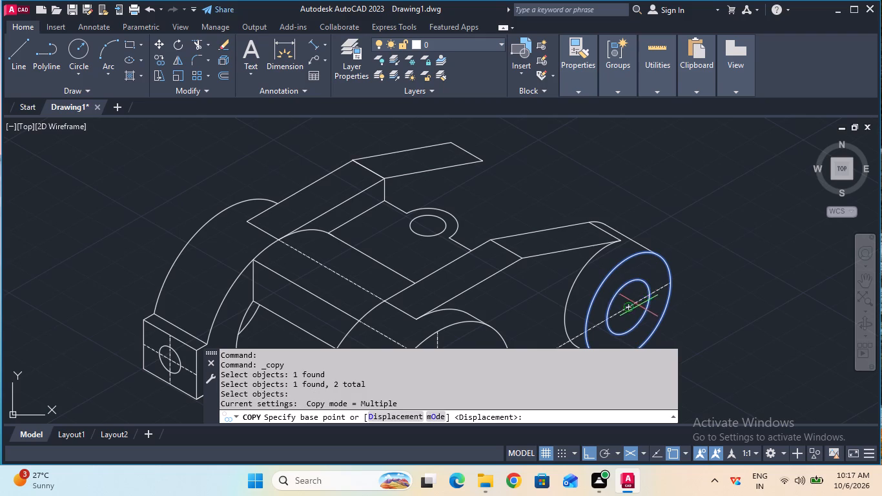
left_click(629, 308)
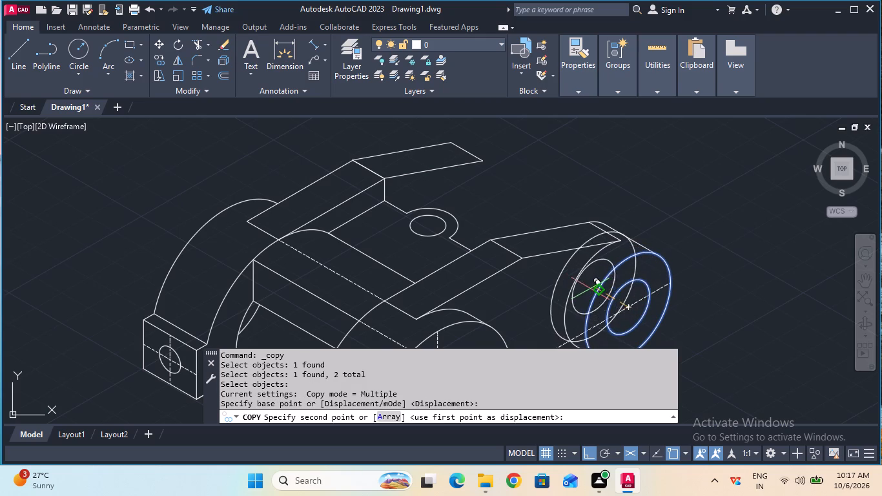
key("7")
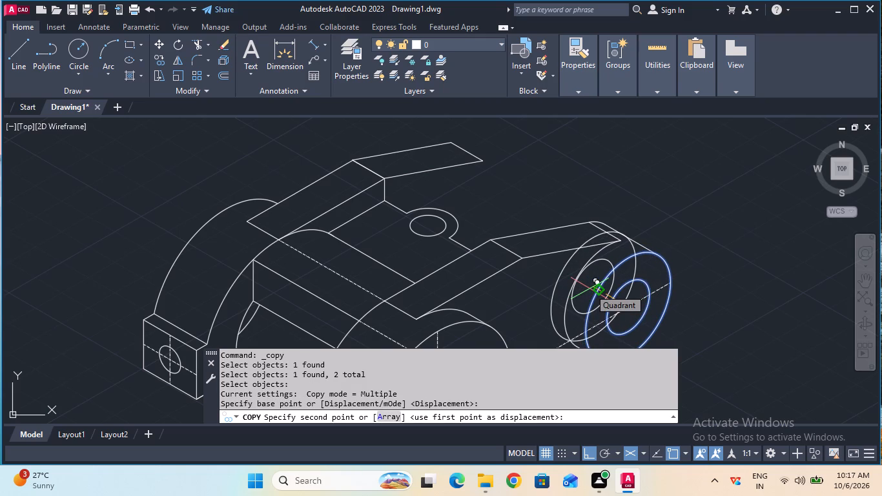
key("5")
key("Return")
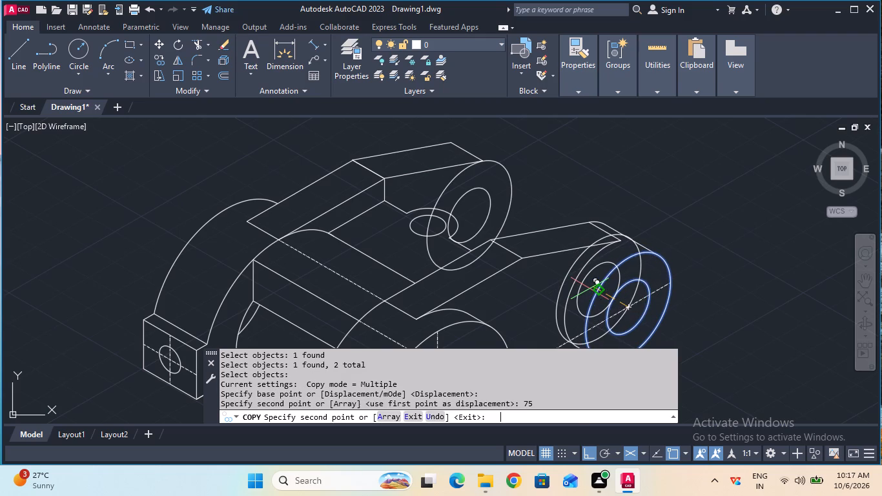
key("Escape")
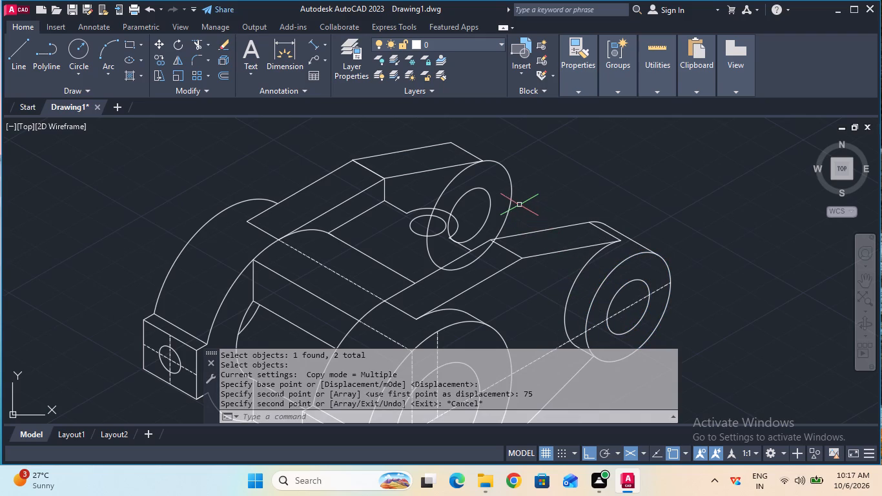
Trim away the copied rear boss isocircle and hole isocircle where they cross the lug, its hole and the front arm.
scroll(495, 198, "up", 1)
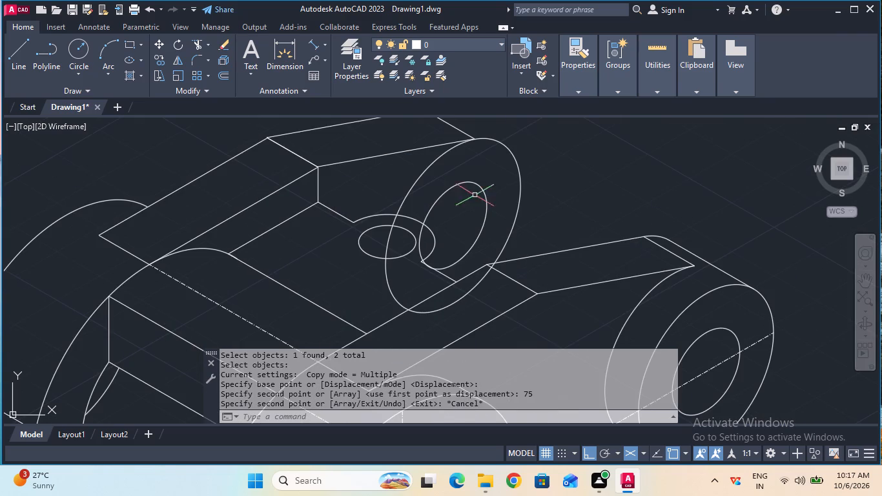
double_click(198, 45)
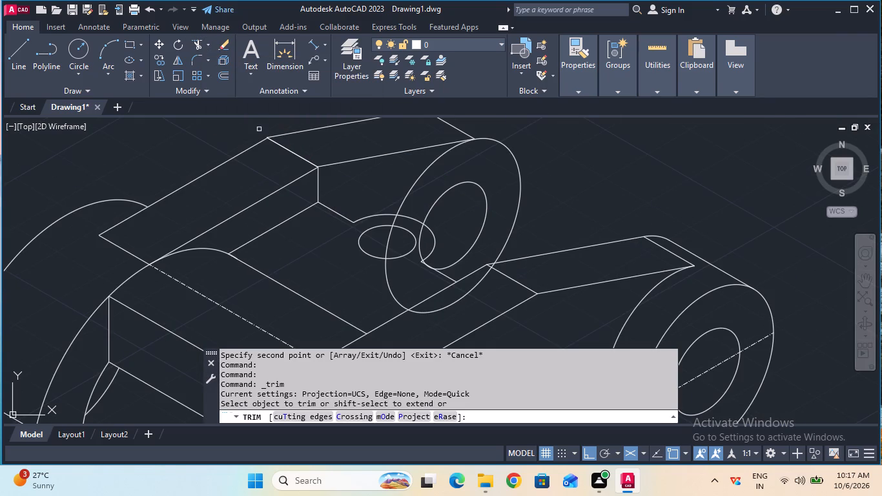
left_click(420, 243)
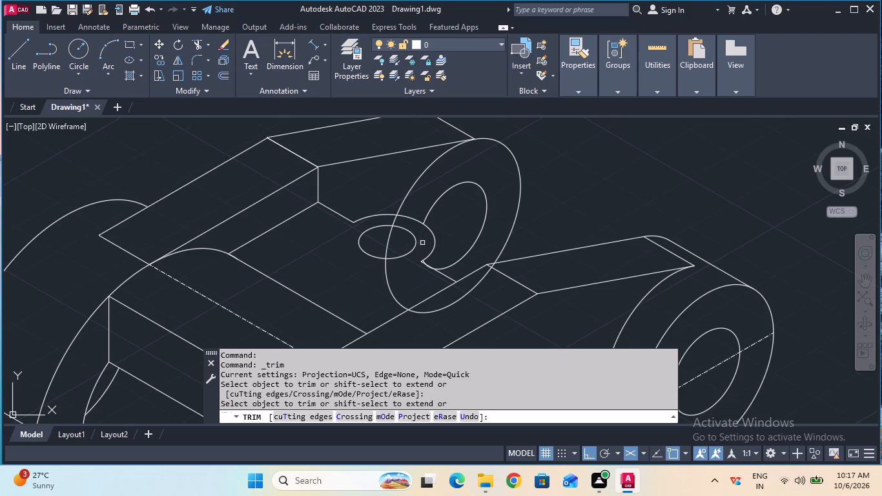
left_click(387, 247)
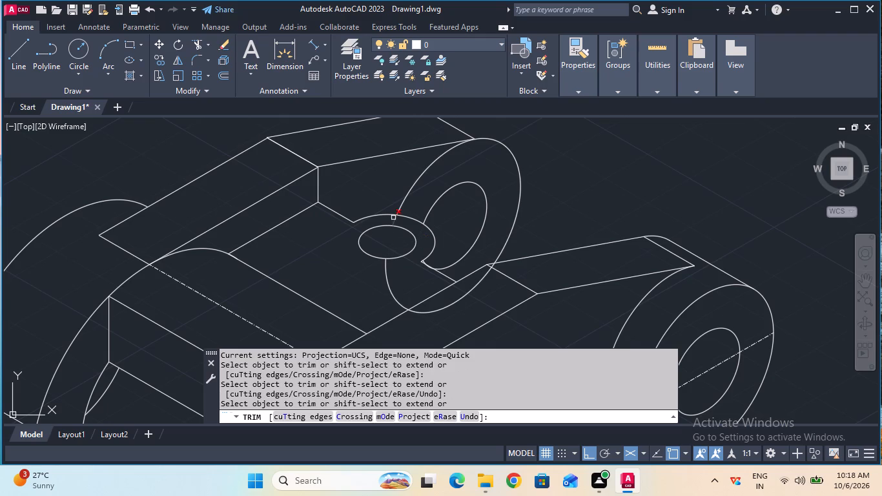
double_click(393, 218)
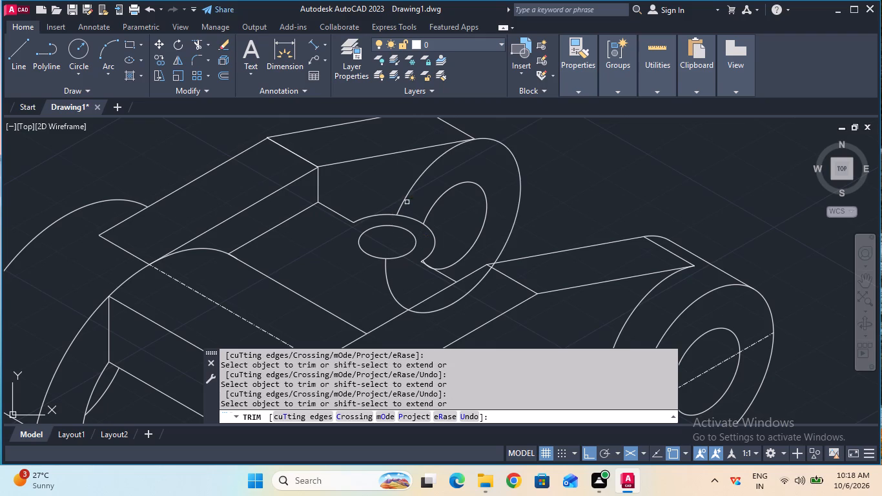
left_click(411, 189)
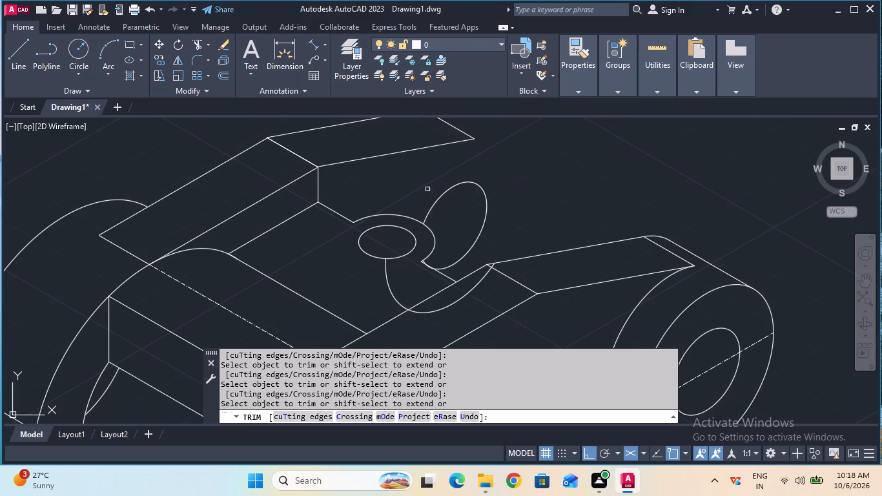
double_click(446, 190)
left_click(464, 294)
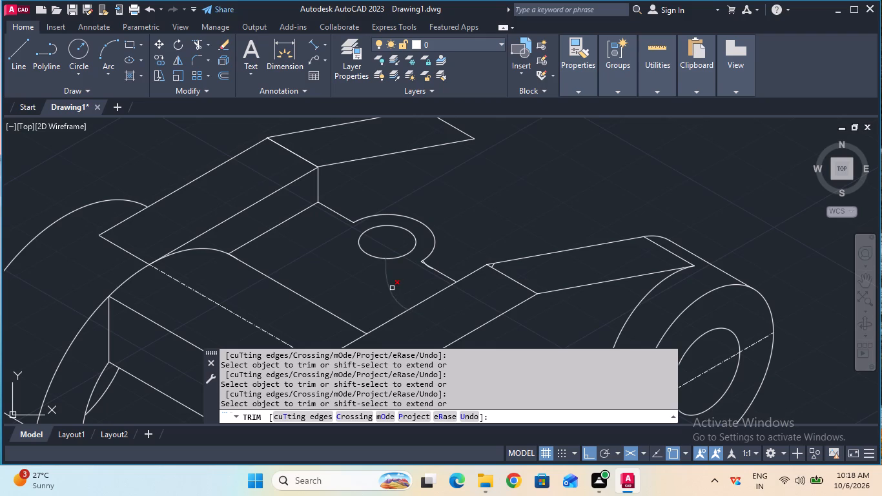
double_click(391, 288)
Trim the leftover isocircle fragments beside the lug's straight edge and at the front arm's bend corner.
scroll(405, 284, "up", 2, "ctrl")
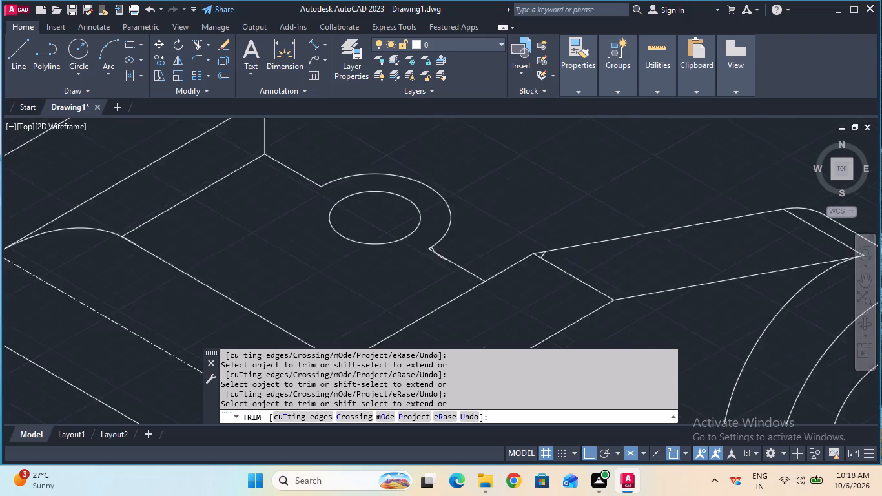
scroll(405, 284, "up", 1, "ctrl")
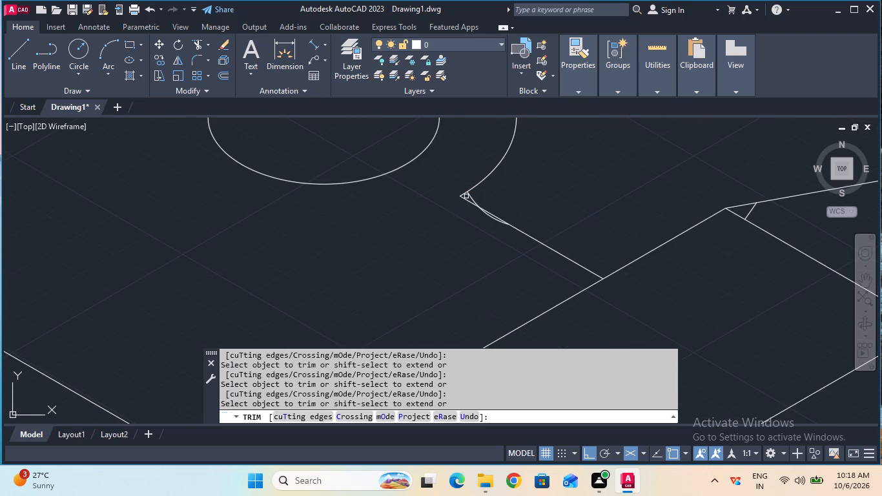
left_click(471, 196)
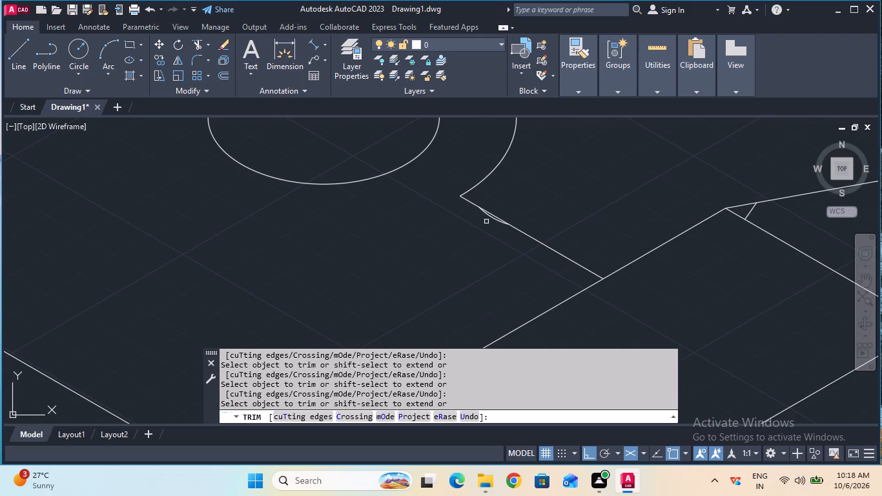
double_click(490, 217)
double_click(750, 214)
scroll(750, 214, "down", 3, "ctrl")
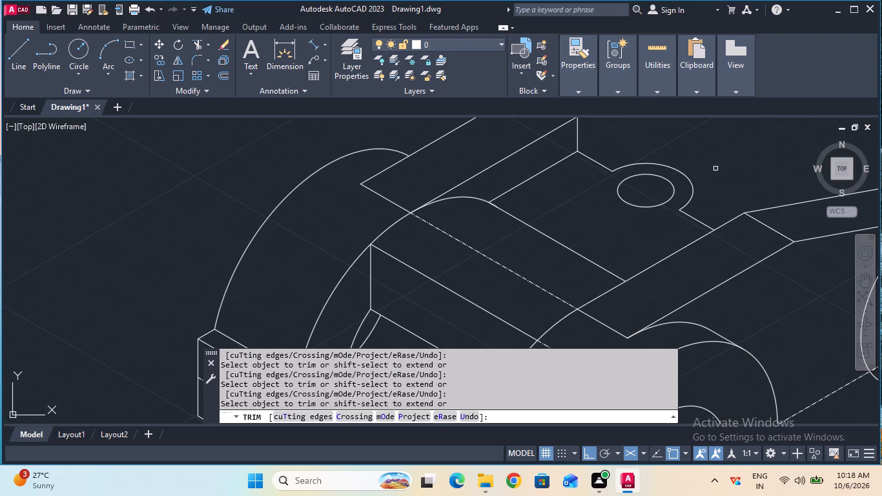
key("Escape")
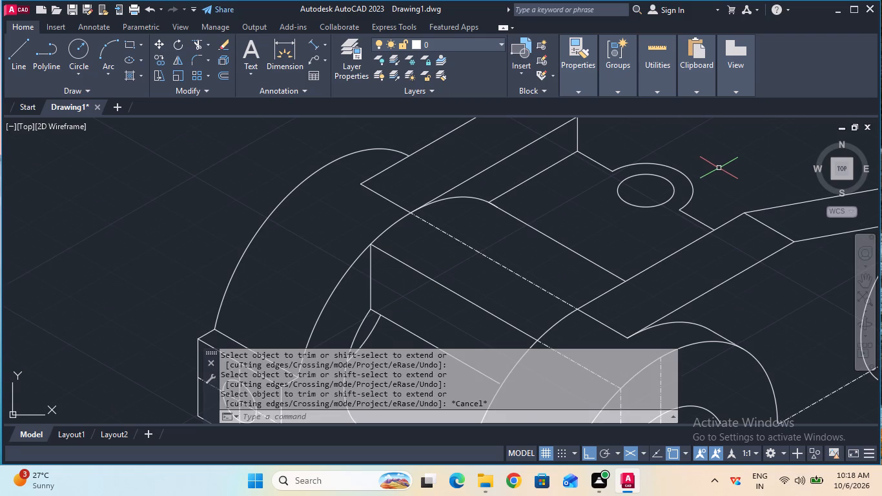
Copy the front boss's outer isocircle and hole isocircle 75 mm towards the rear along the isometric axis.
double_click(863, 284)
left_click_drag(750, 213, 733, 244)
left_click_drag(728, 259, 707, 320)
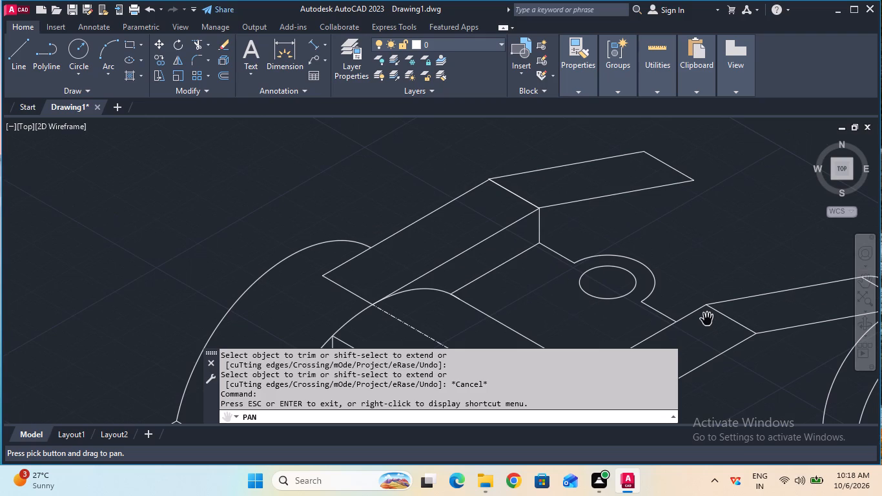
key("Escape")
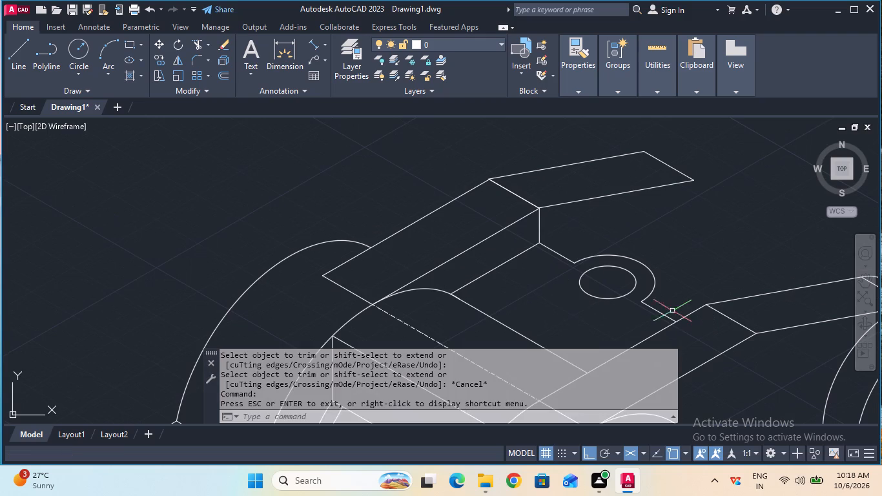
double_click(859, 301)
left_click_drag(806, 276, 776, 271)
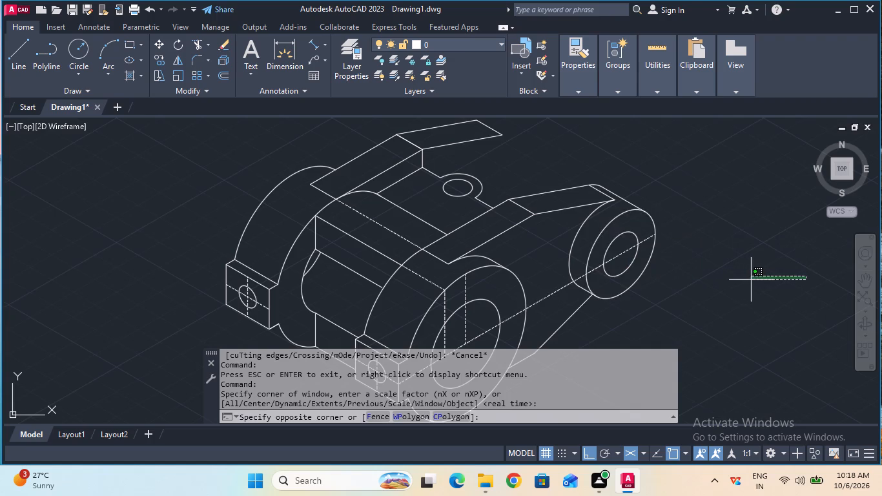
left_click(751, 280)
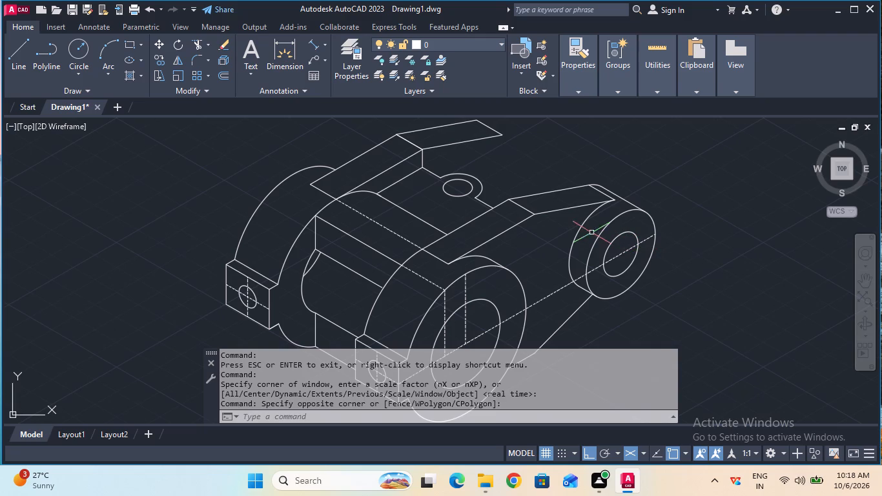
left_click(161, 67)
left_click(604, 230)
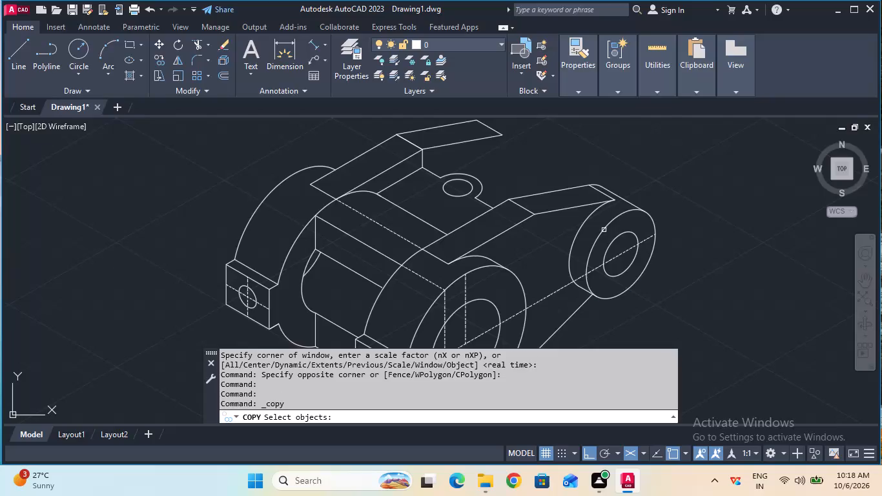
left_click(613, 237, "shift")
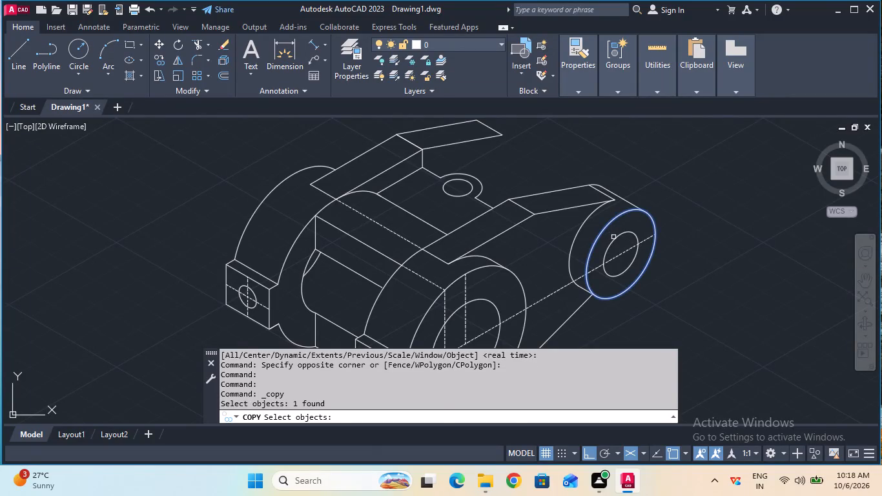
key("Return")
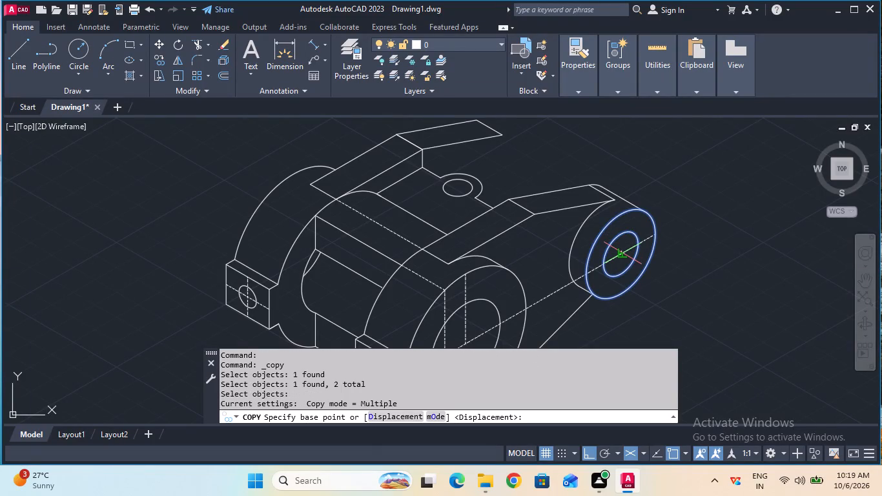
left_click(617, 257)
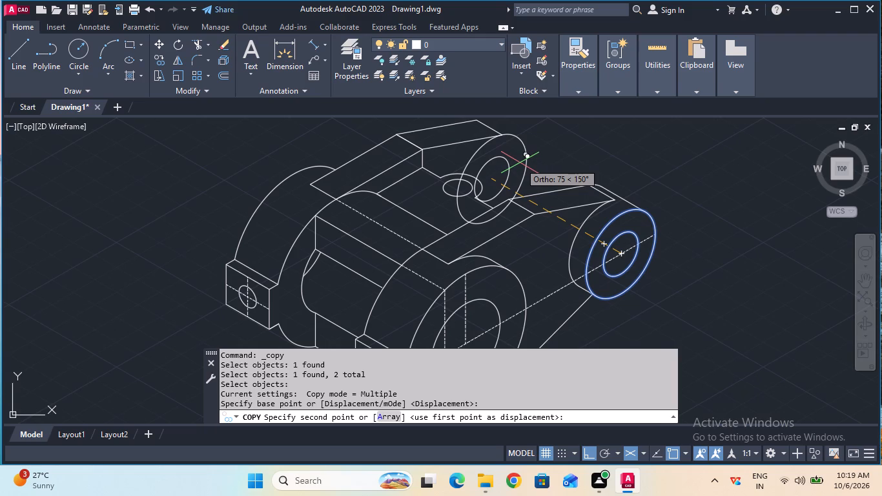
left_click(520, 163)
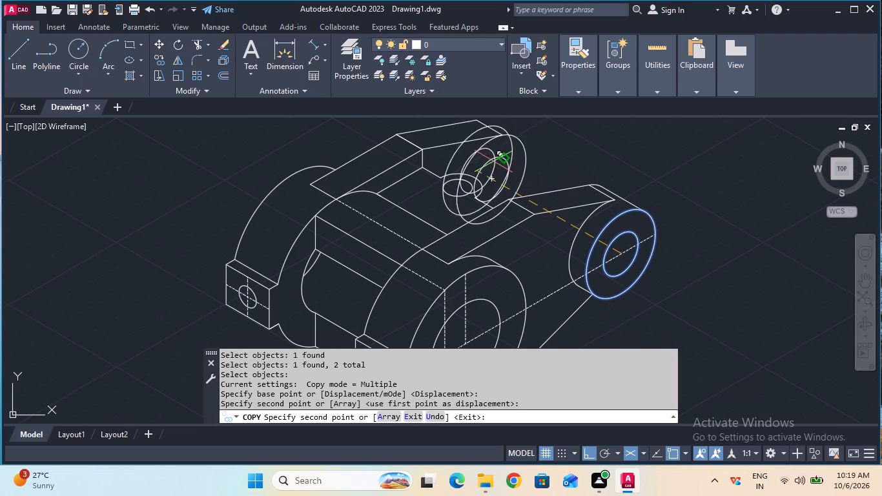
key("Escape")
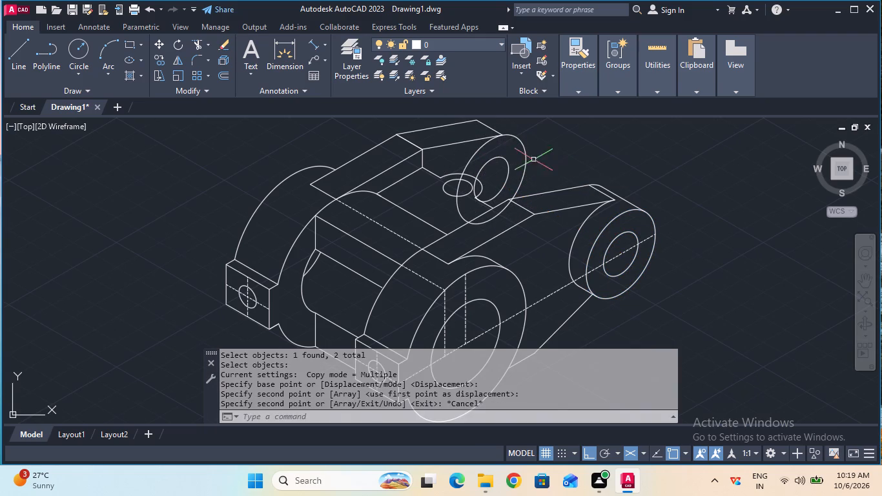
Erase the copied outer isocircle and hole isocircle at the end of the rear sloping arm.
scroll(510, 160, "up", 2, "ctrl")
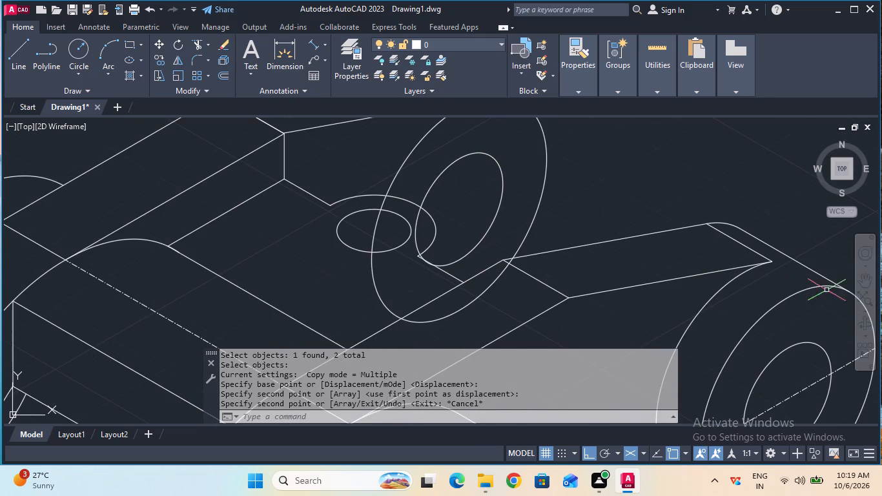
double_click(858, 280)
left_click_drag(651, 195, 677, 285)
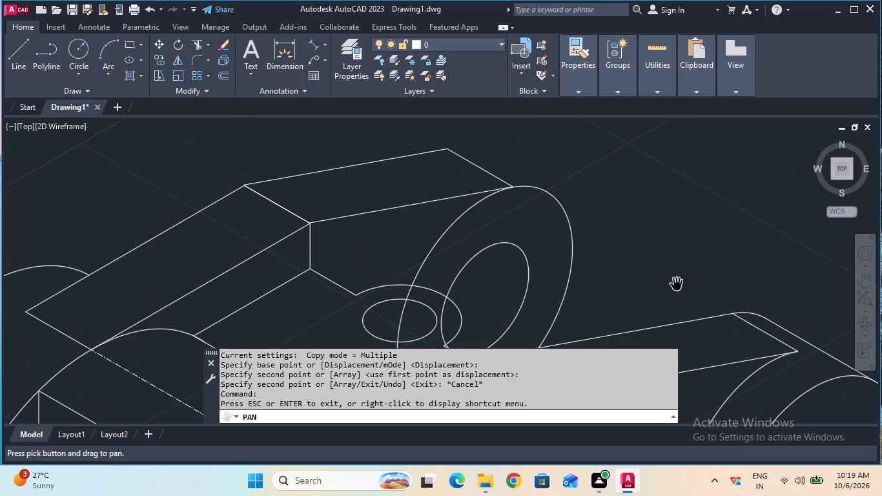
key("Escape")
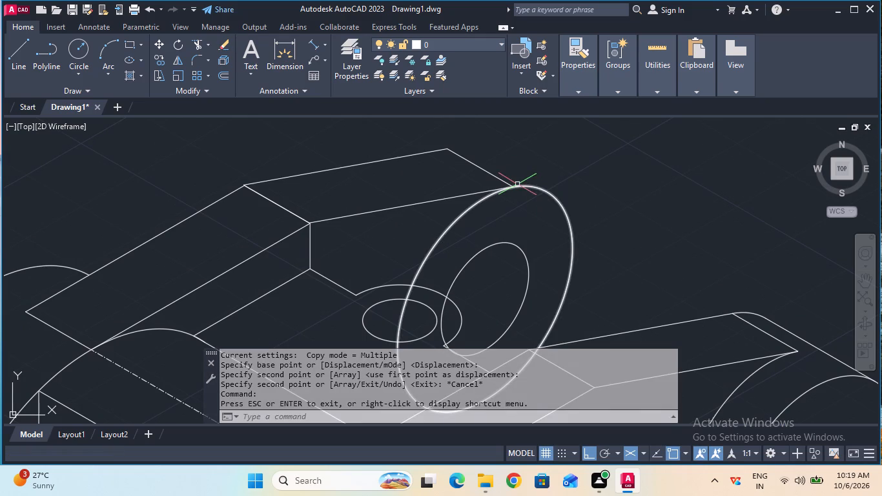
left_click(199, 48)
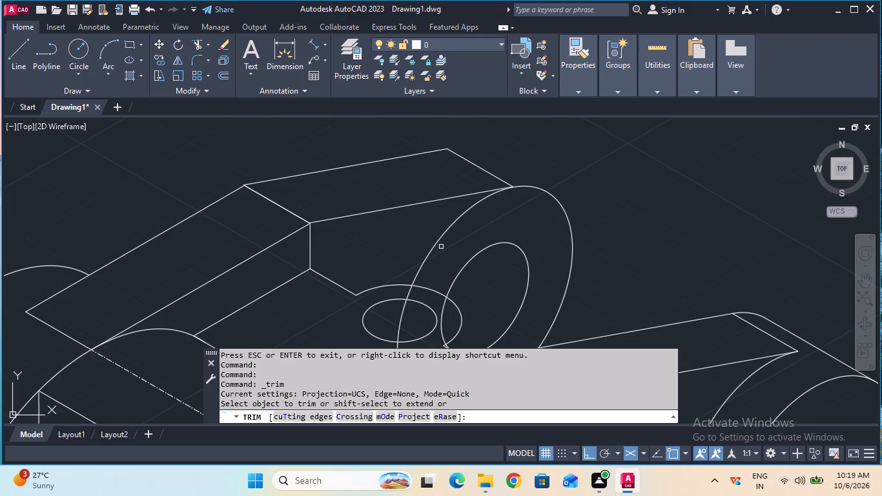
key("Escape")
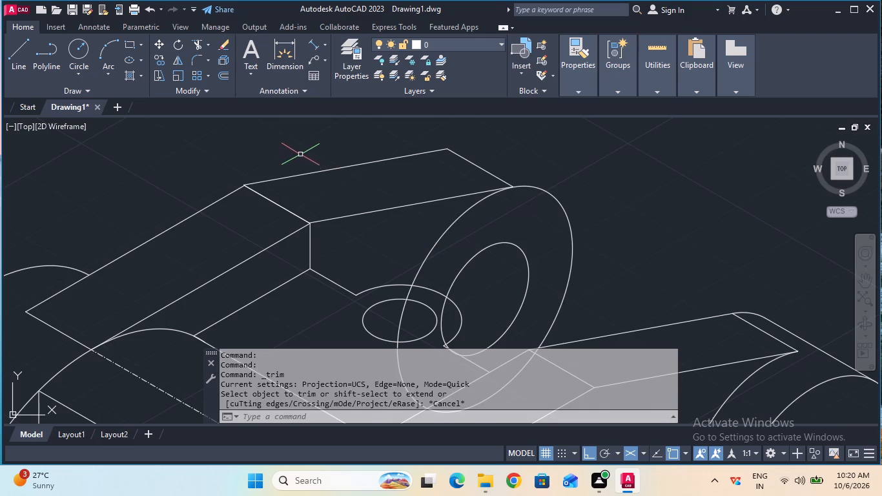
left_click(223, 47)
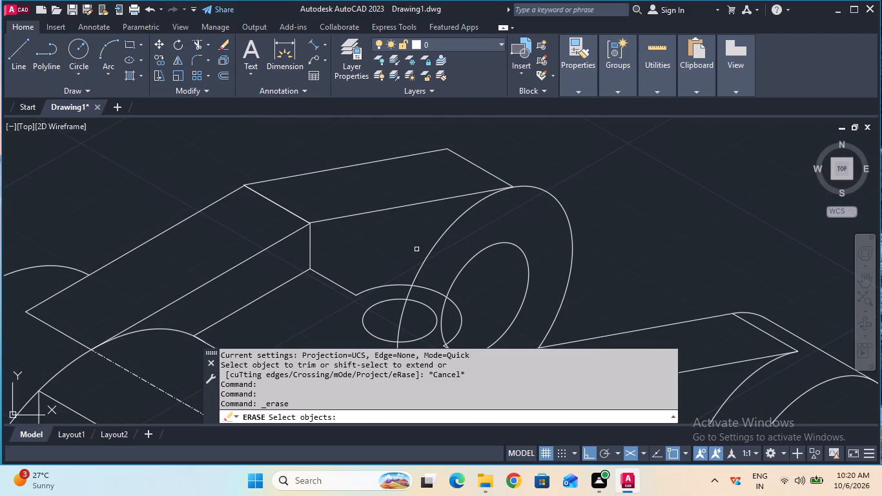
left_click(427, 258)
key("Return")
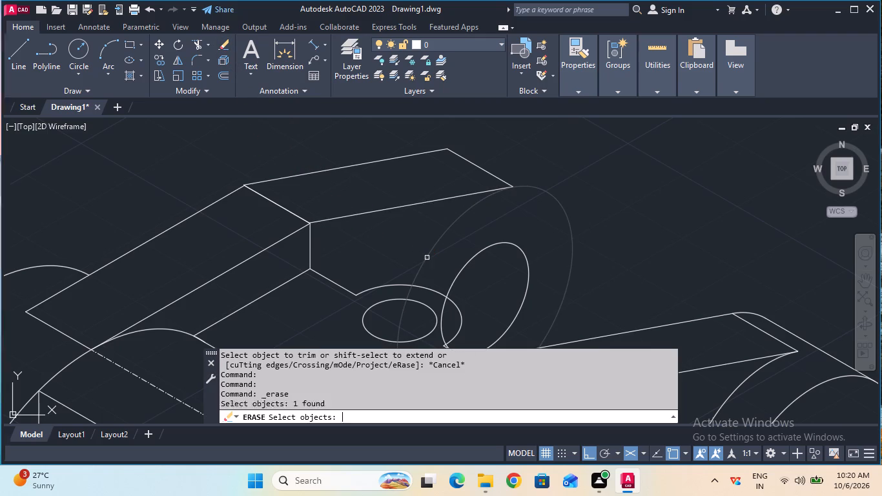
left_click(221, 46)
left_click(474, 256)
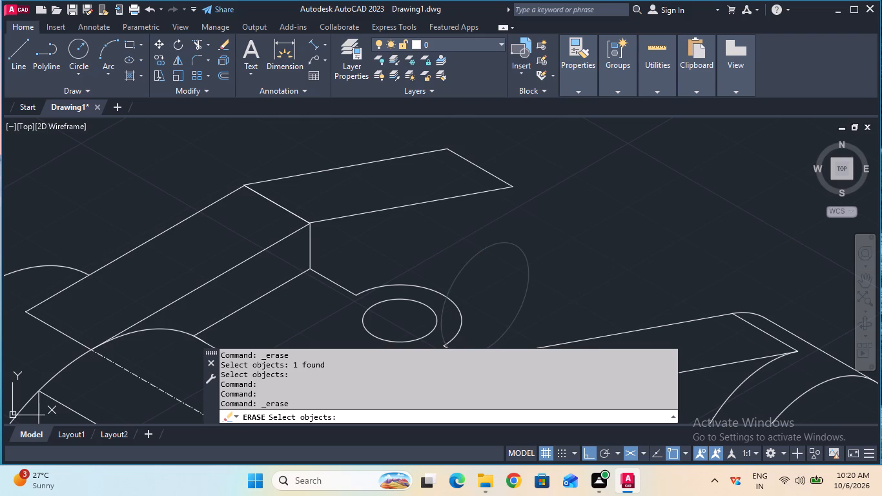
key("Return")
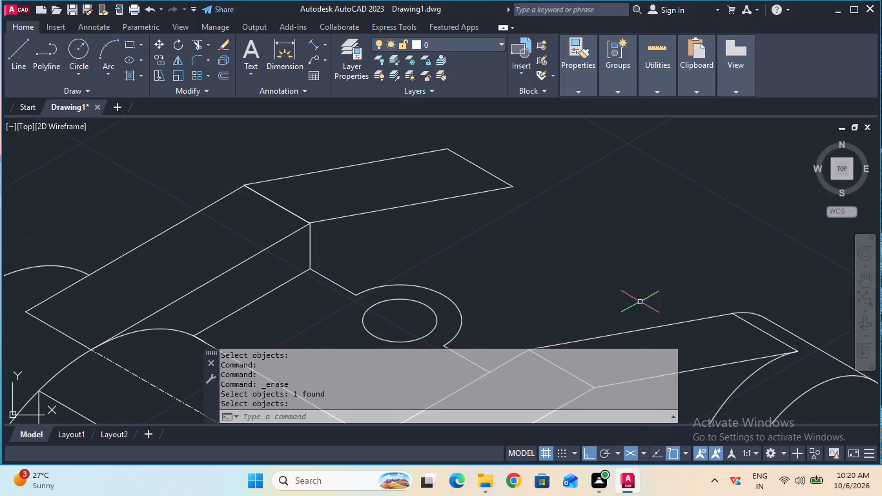
Copy the front boss's outer isocircle 75 mm from its centre towards the rear sloping arm along the isometric axis.
scroll(797, 307, "down", 3, "ctrl")
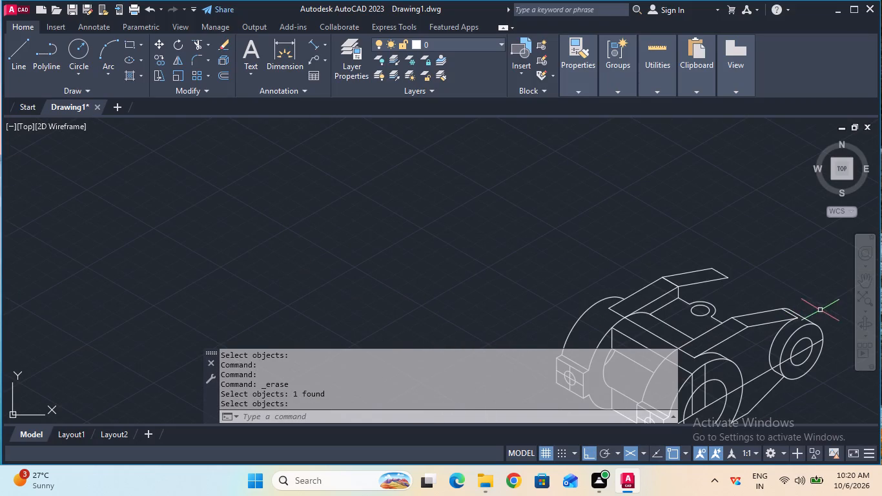
left_click(863, 284)
left_click_drag(808, 349, 780, 298)
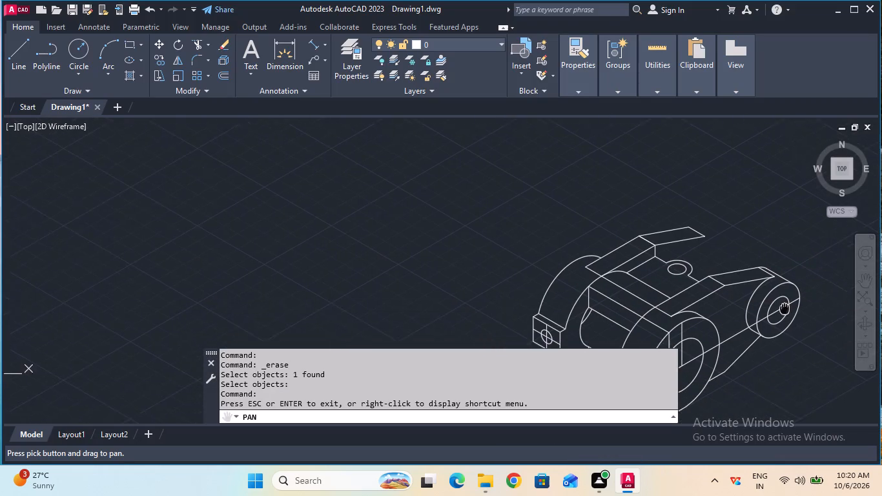
left_click_drag(780, 298, 775, 292)
key("Escape")
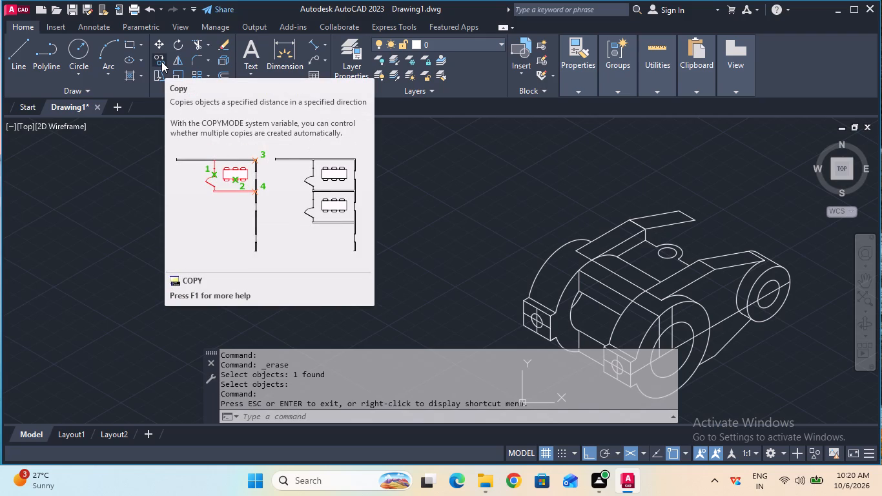
left_click(161, 61)
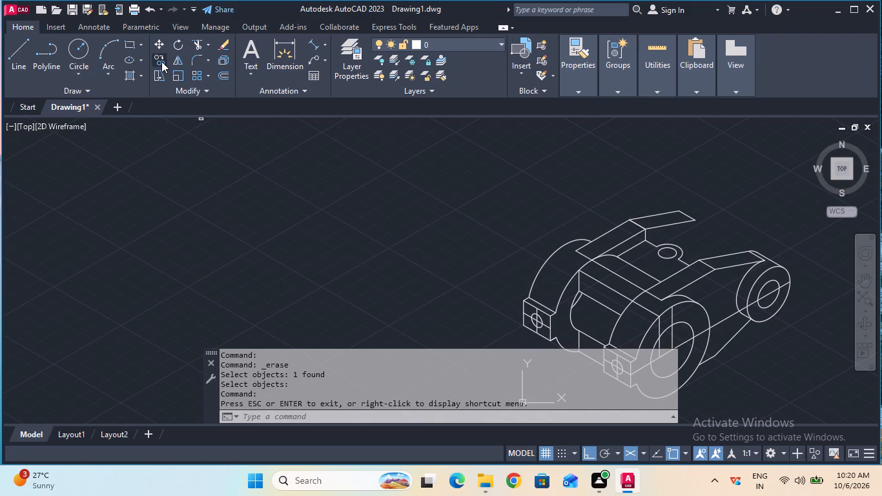
left_click(755, 285)
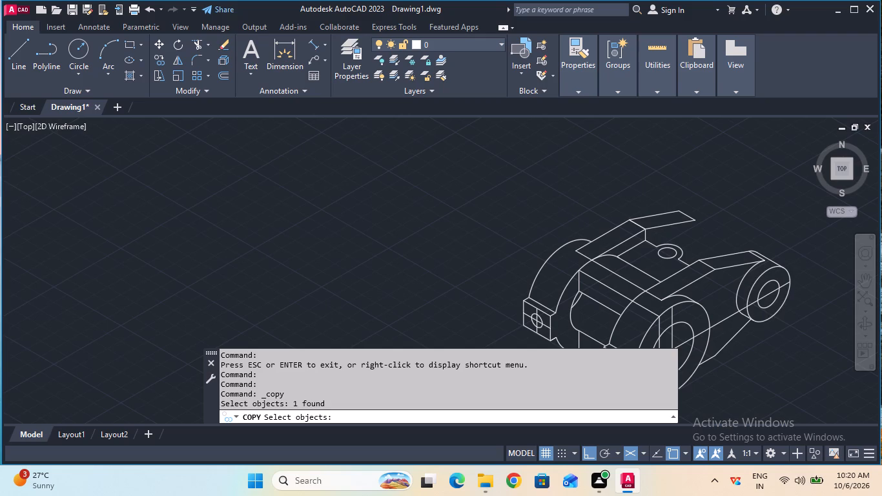
key("Return")
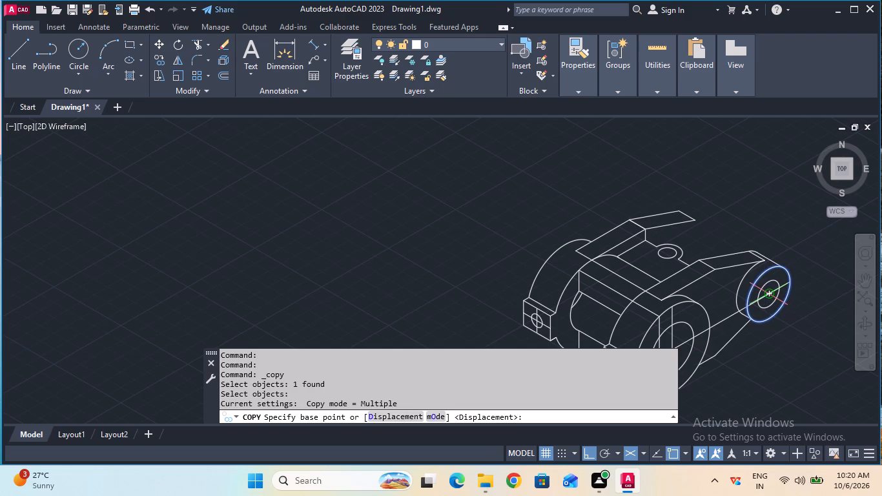
left_click(770, 294)
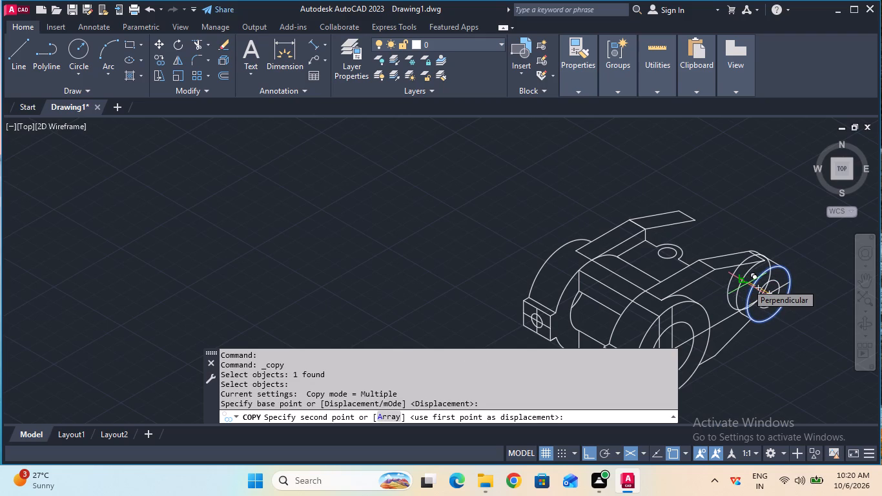
type("75")
key("Return")
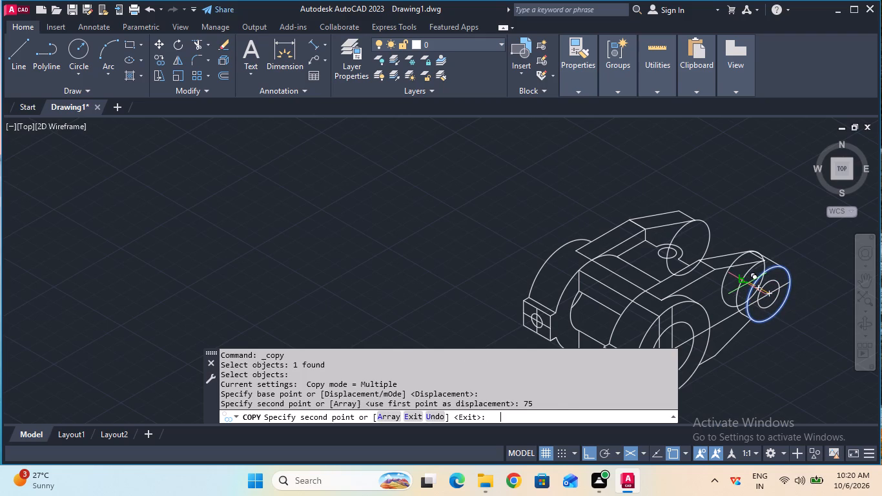
key("Escape")
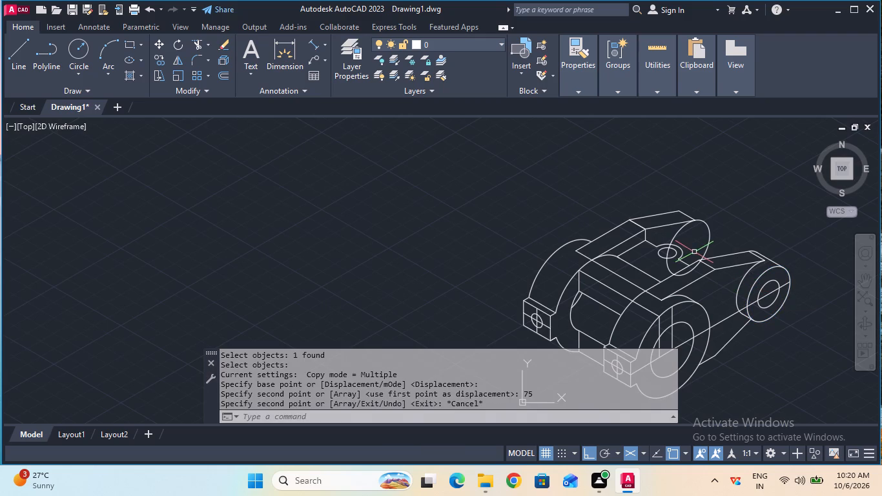
Trim the copied rear boss isocircle where it crosses the lug, the lug hole, the web and the front arm's bend corner.
scroll(697, 250, "up", 2, "ctrl")
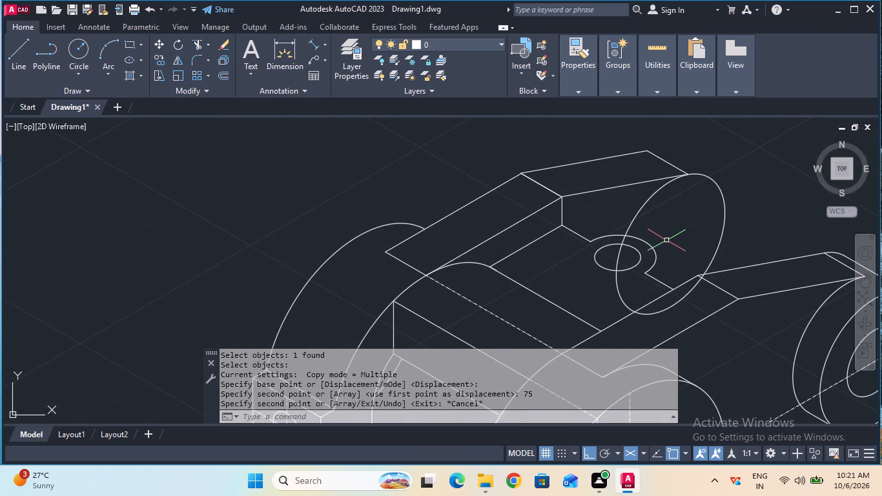
left_click(196, 45)
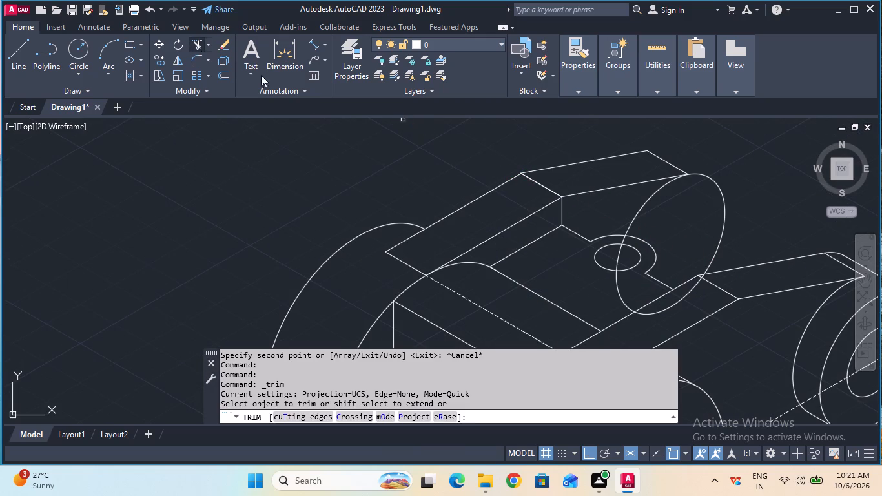
left_click(619, 295)
left_click(619, 258)
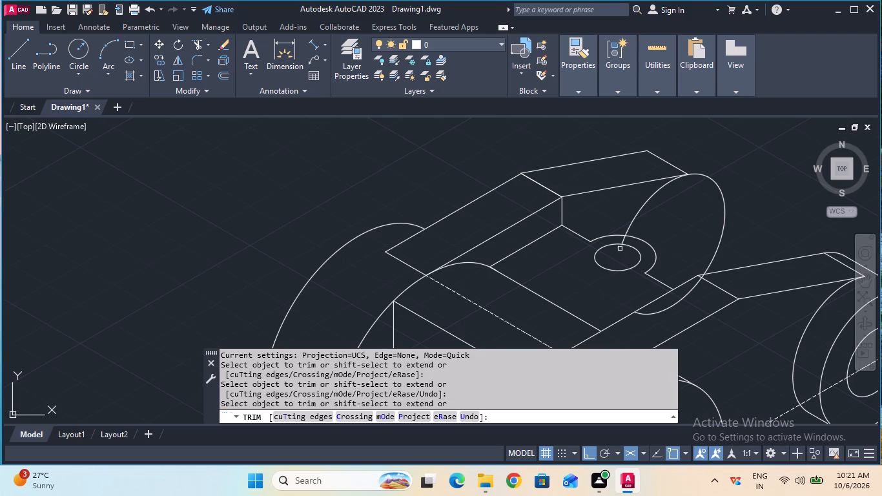
left_click(623, 242)
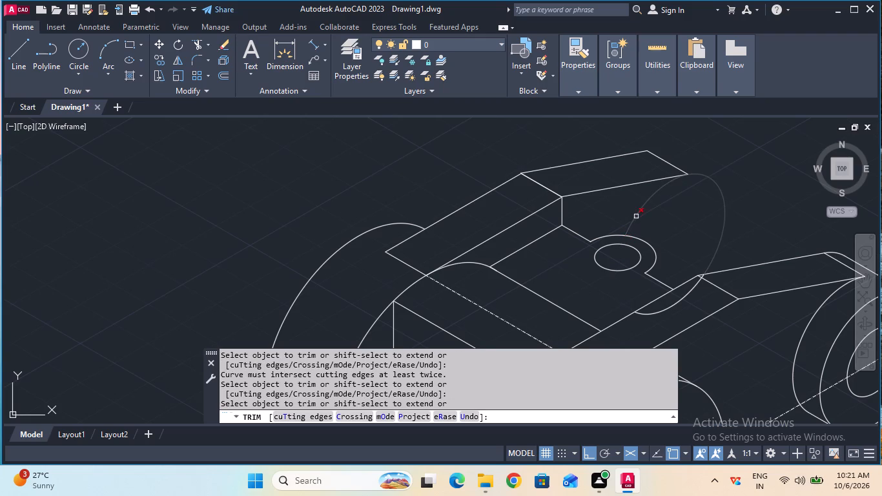
left_click(664, 312)
scroll(693, 295, "up", 2, "ctrl")
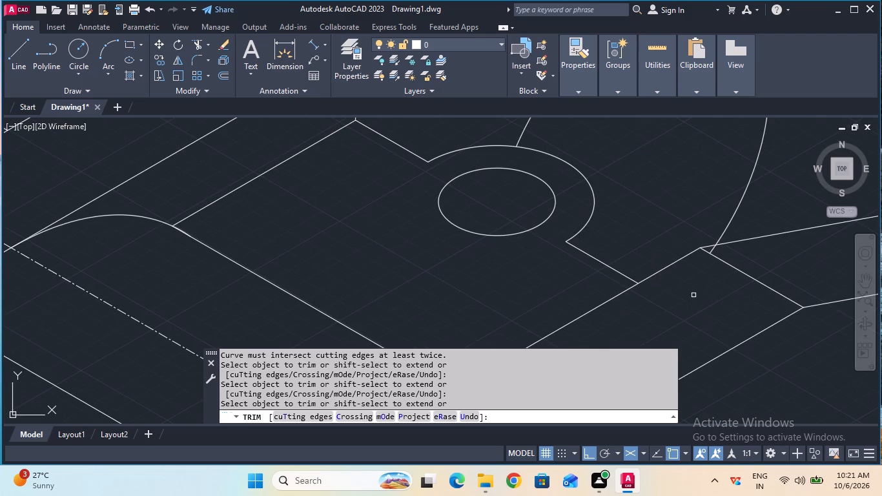
double_click(713, 251)
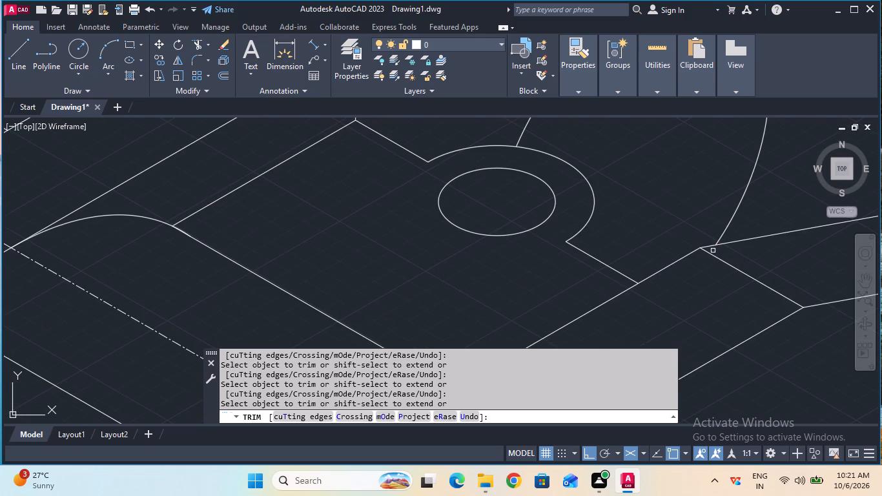
scroll(713, 251, "down", 1, "ctrl")
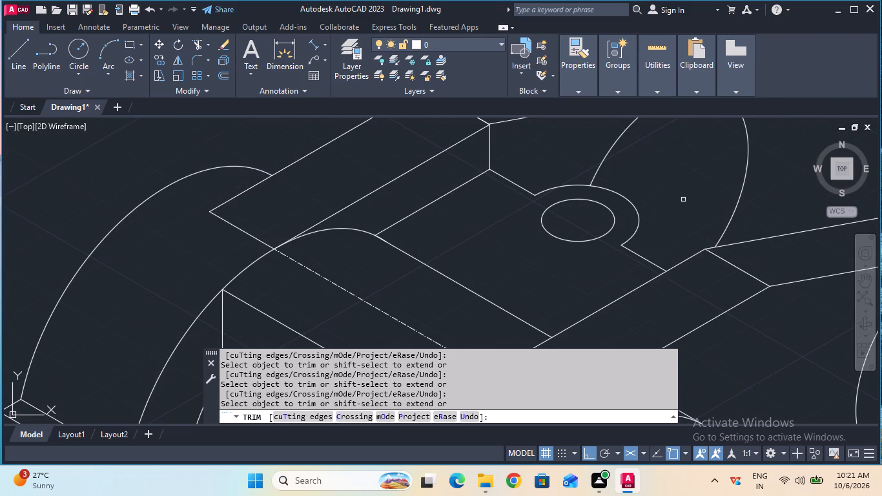
scroll(683, 200, "down", 2, "ctrl")
key("Escape")
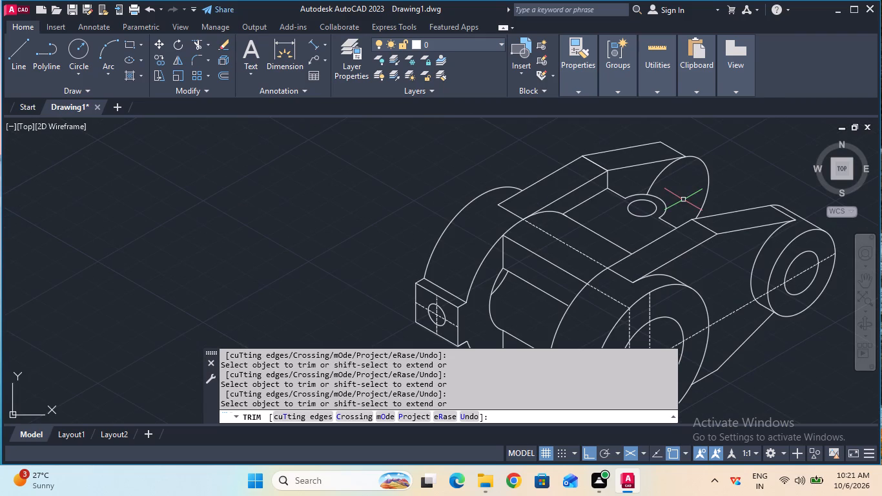
Set the linetype to CENTER and draw a 20 mm vertical centreline upward from the rear boss isocircle's centre on the right isoplane.
left_click(578, 77)
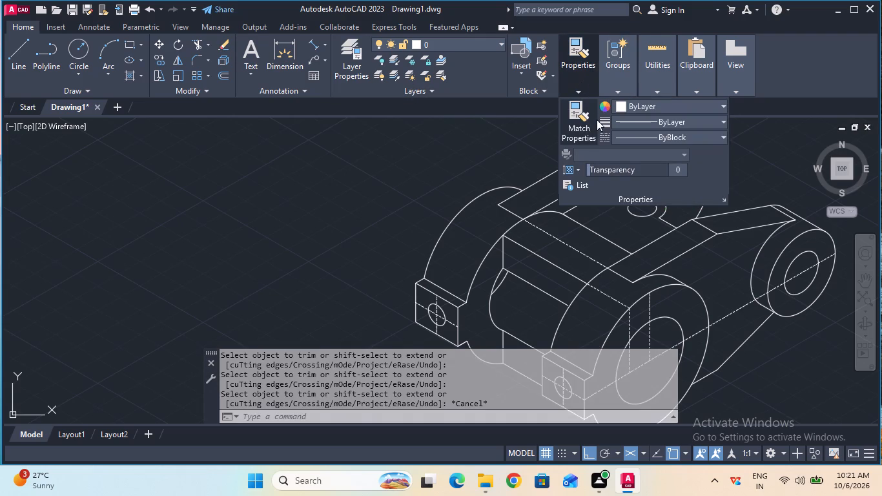
left_click(641, 139)
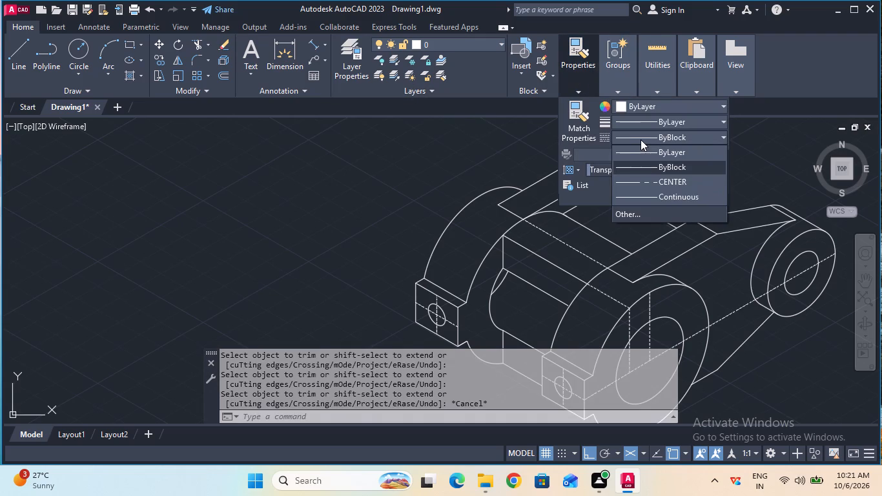
left_click(656, 178)
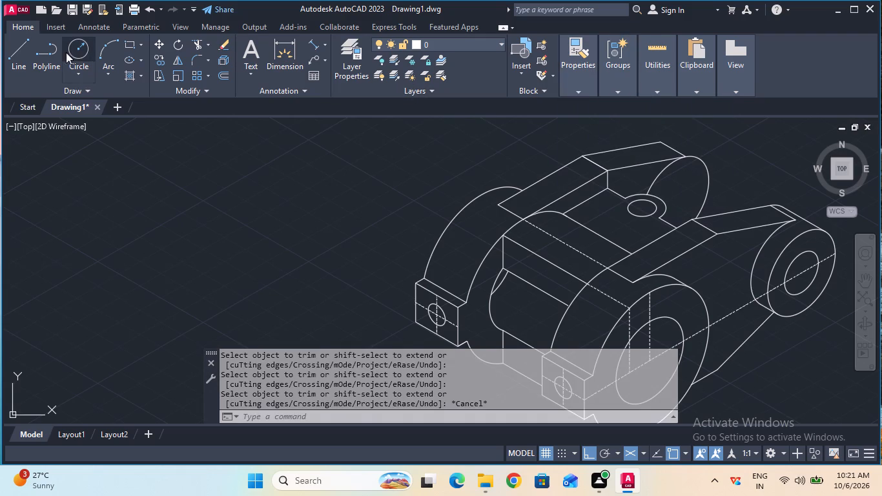
double_click(24, 50)
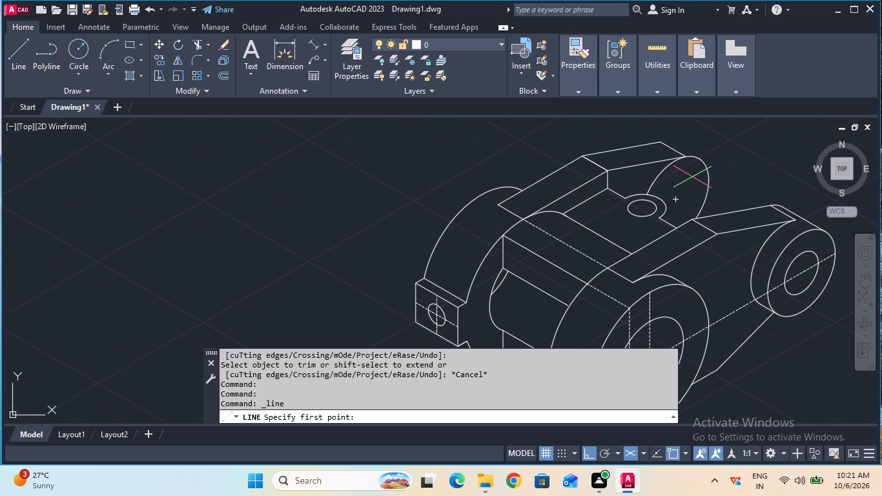
left_click(679, 200)
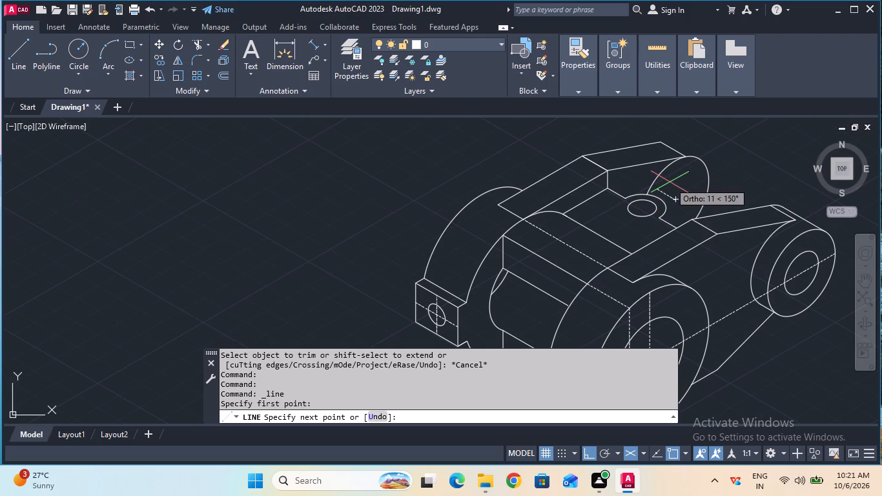
key("F5")
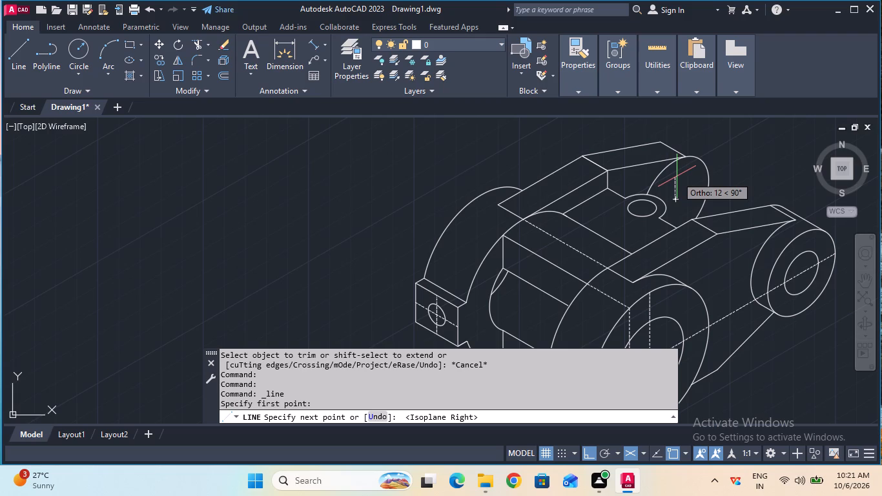
key("2")
key("0")
key("Return")
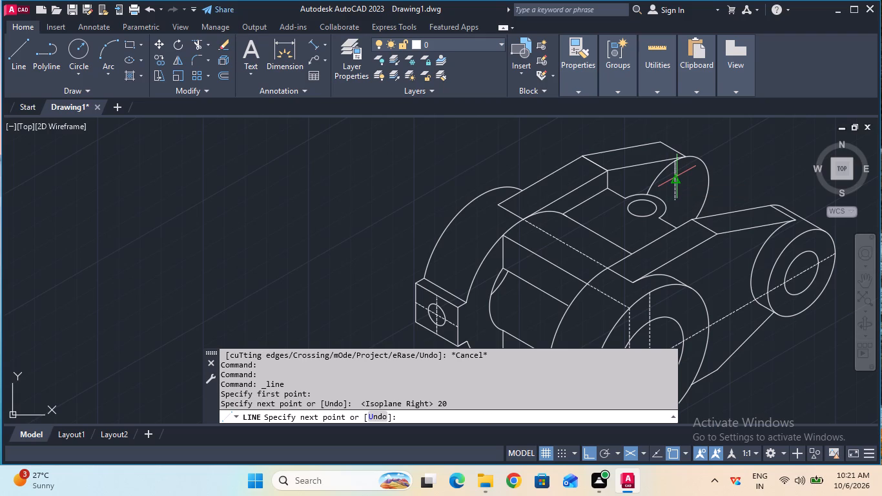
key("F1")
key("Escape")
scroll(673, 156, "up", 1, "ctrl")
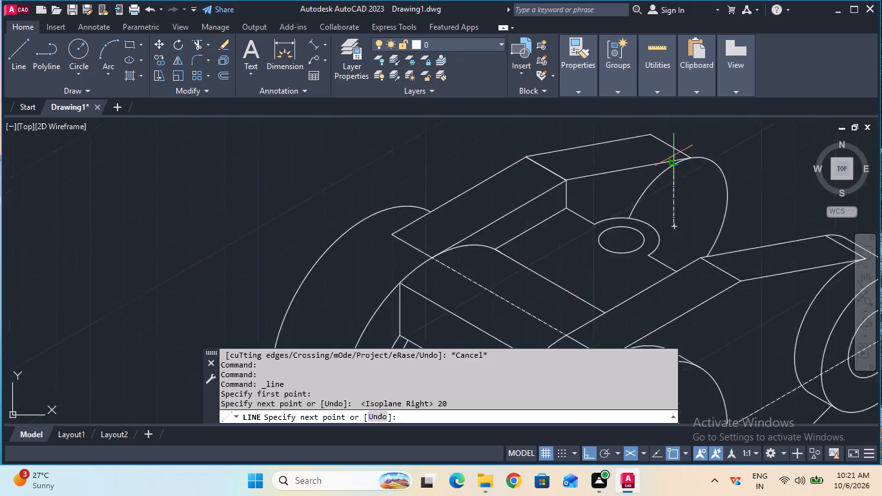
scroll(673, 156, "up", 2, "ctrl")
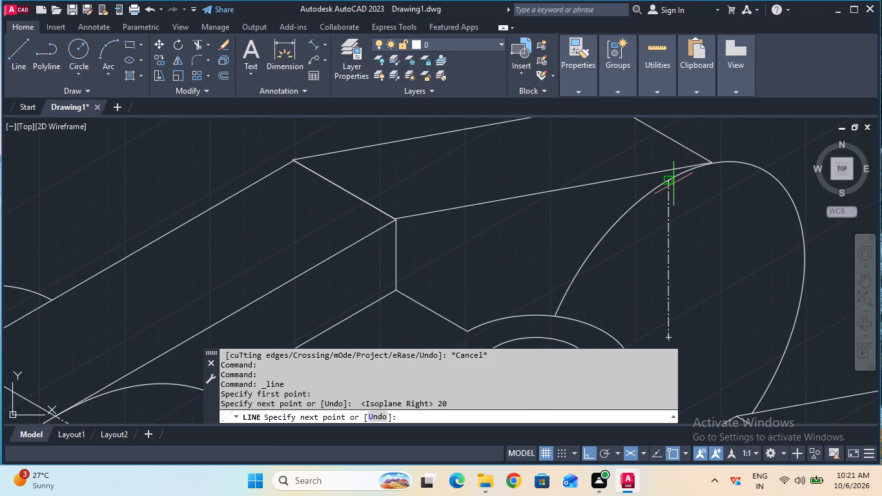
left_click(673, 183)
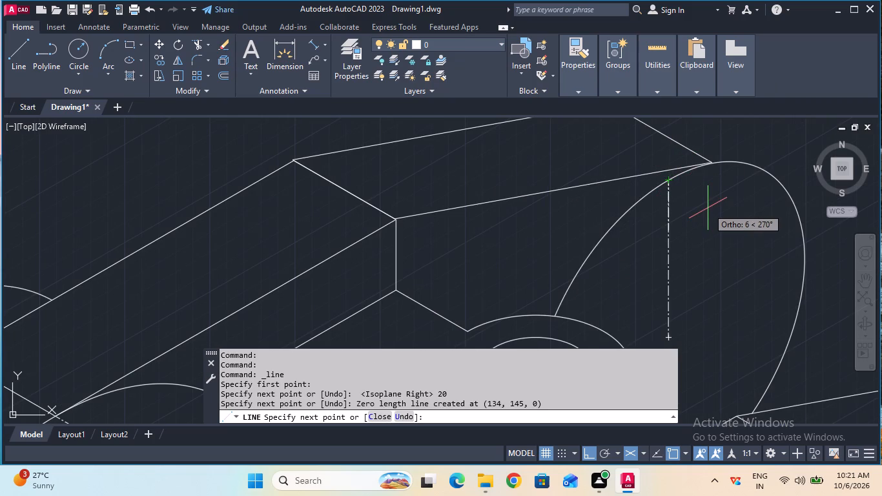
key("Escape")
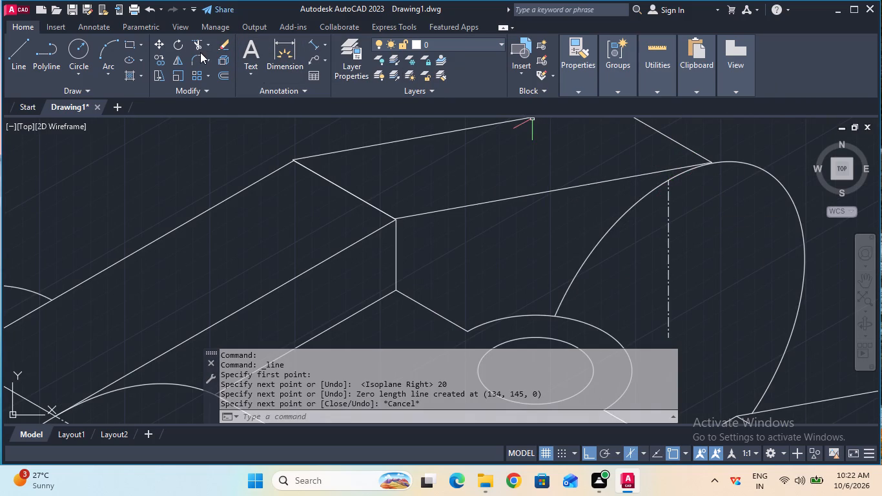
Extend the upper end of the rear boss's vertical centreline to the rear sloping arm's lower edge.
double_click(208, 46)
left_click(207, 40)
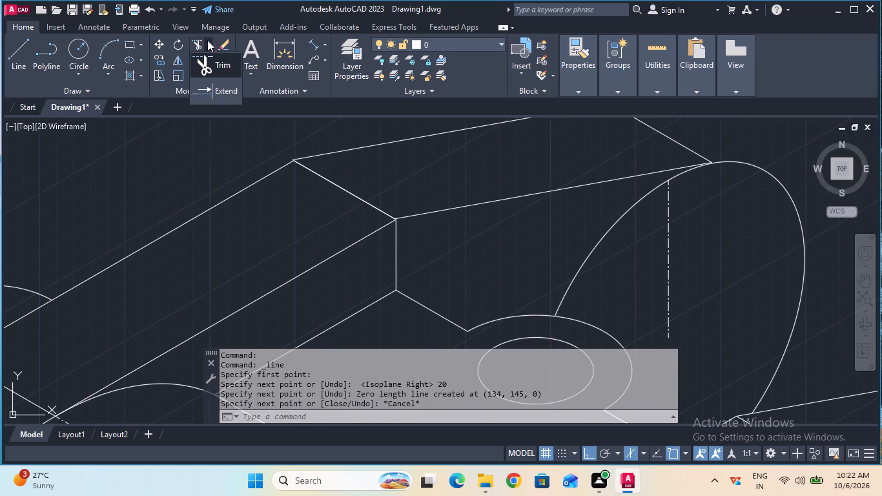
left_click(217, 87)
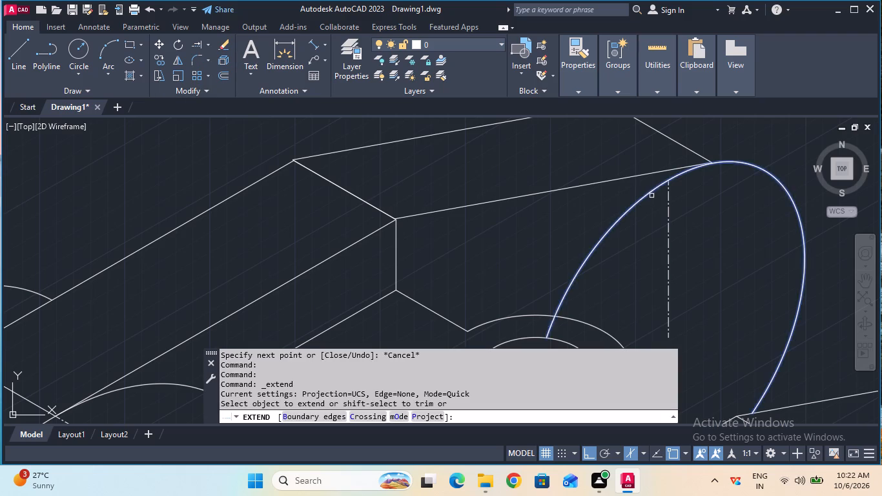
left_click(670, 197)
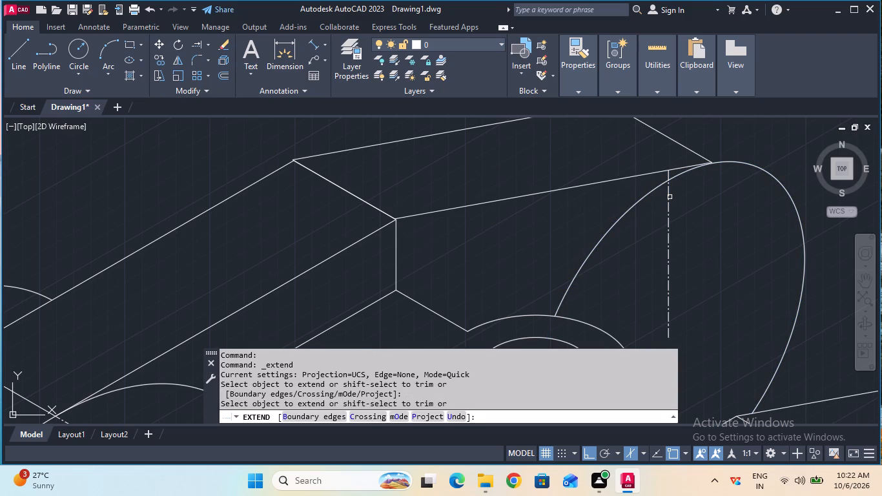
key("Escape")
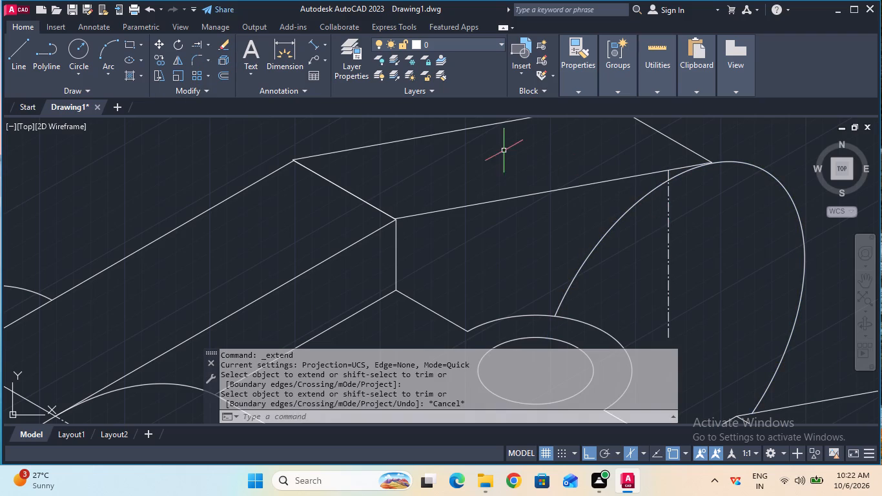
Trim the rear boss arc between the lug's rounded edge and the vertical centreline.
left_click(208, 45)
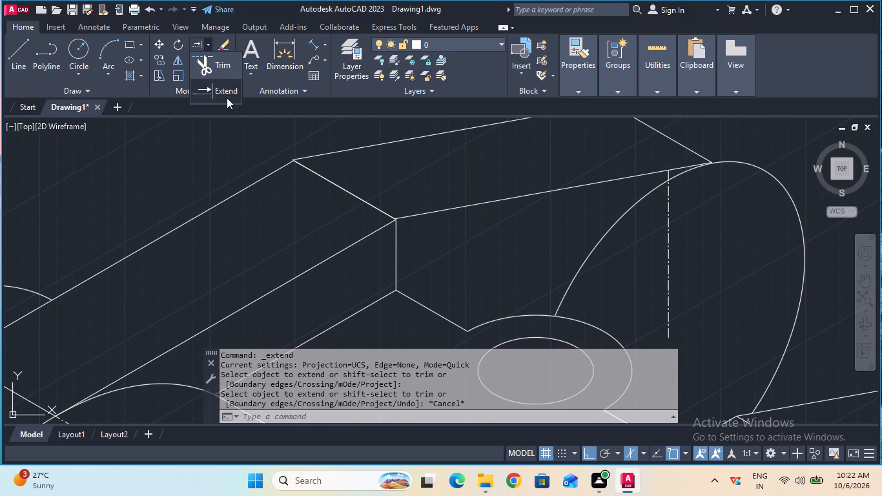
left_click(220, 74)
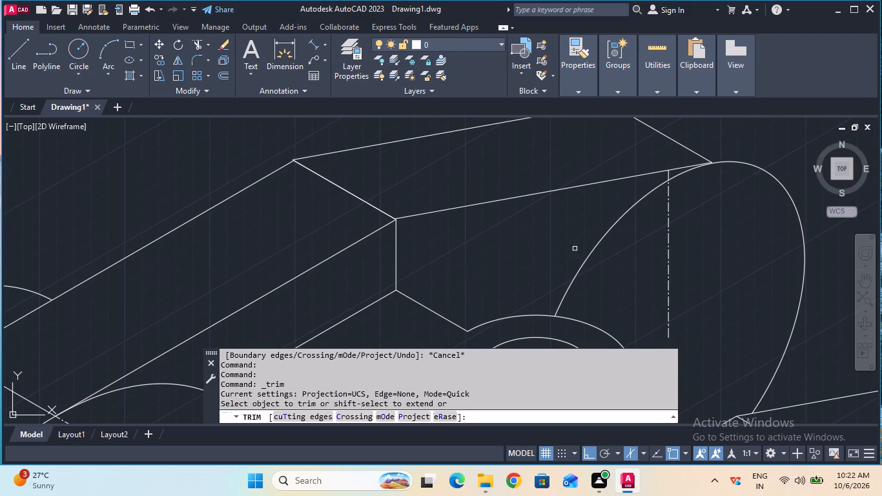
left_click(586, 259)
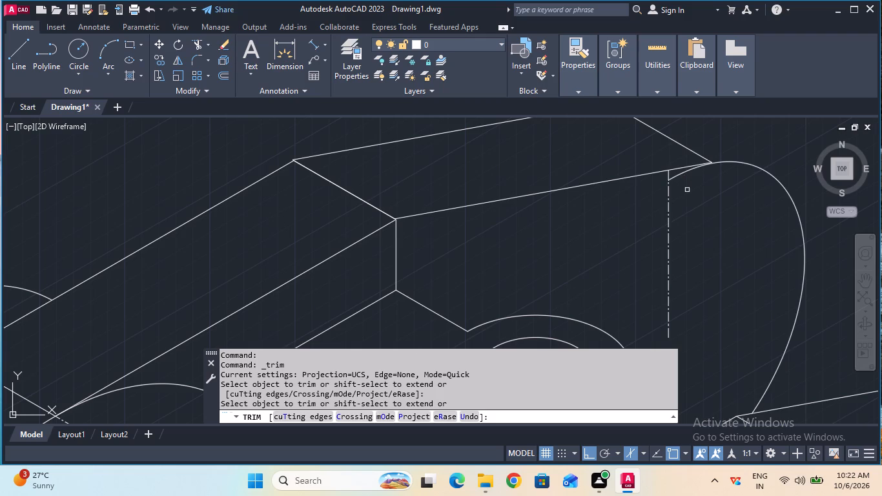
key("Escape")
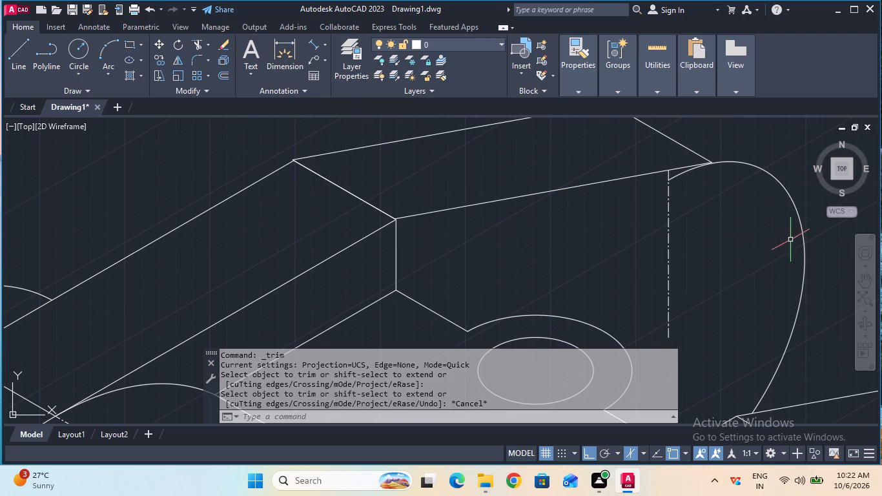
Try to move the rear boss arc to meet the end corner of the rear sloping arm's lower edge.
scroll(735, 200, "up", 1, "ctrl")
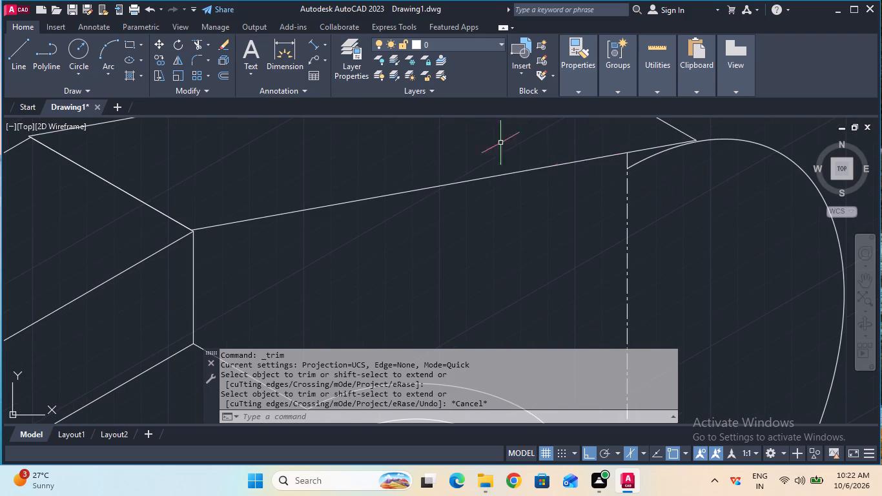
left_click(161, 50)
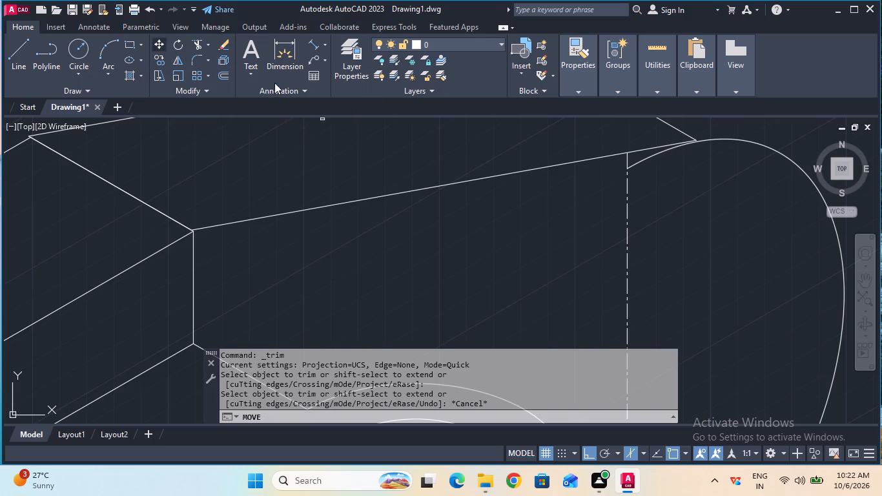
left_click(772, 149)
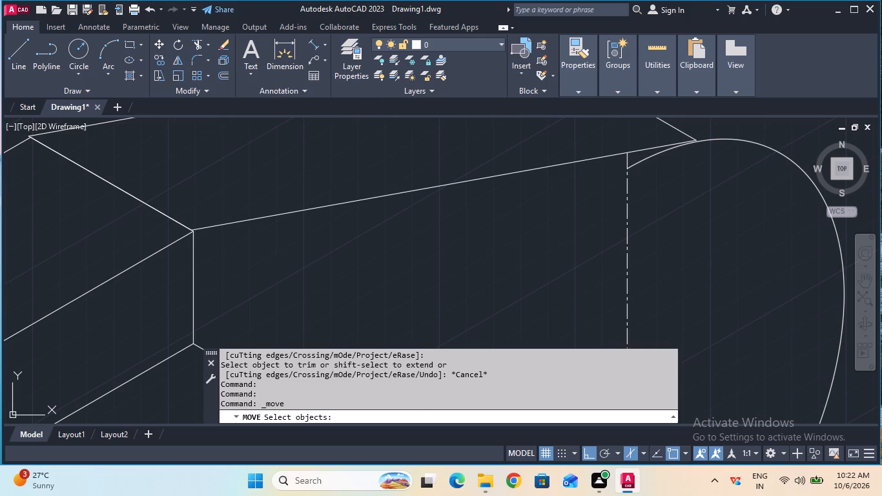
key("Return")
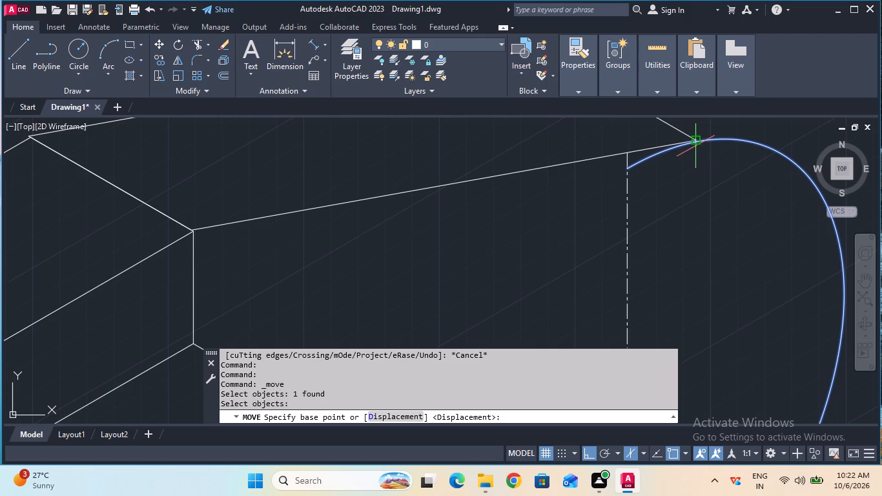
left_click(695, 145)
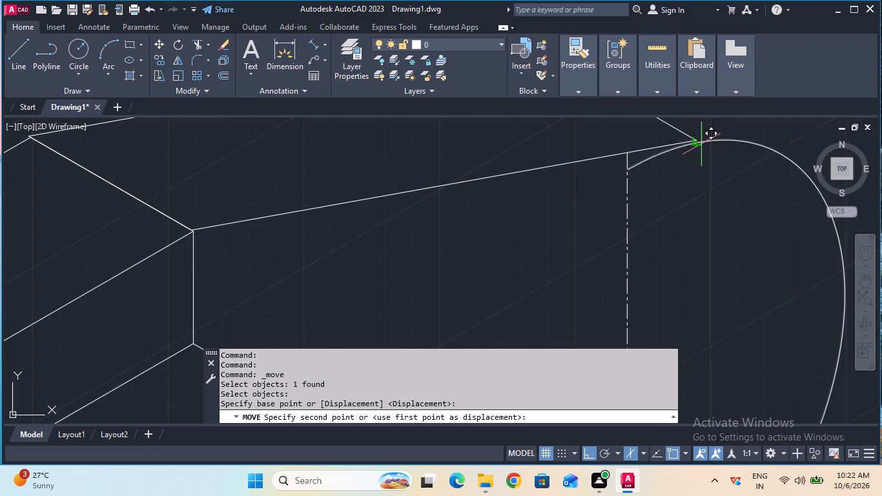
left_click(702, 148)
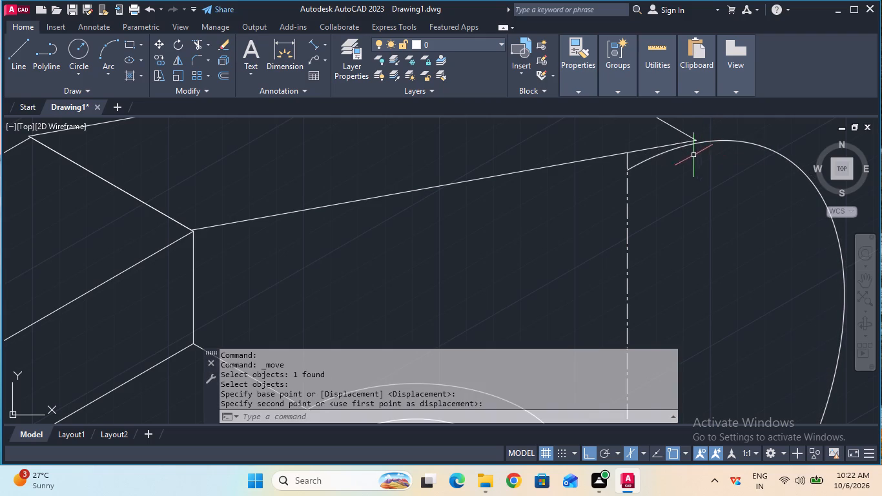
Draw a short guide line from the end corner of the rear arm's lower edge to the rear boss arc.
left_click(10, 65)
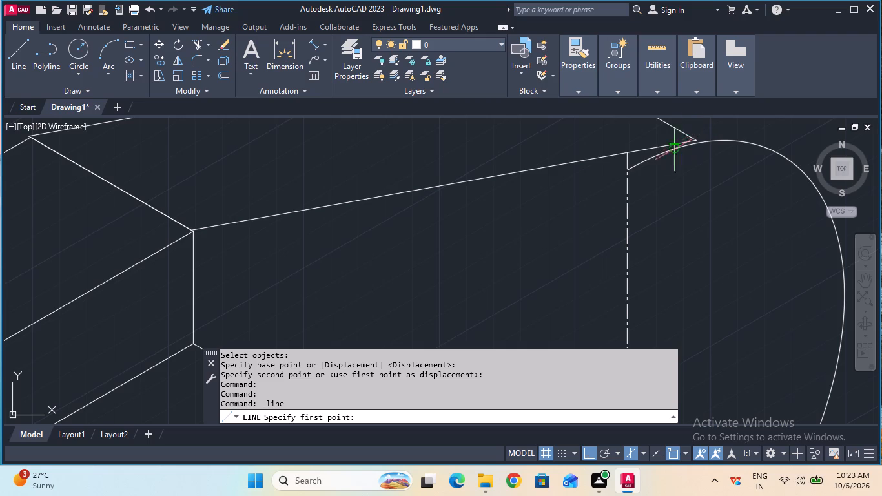
scroll(717, 146, "up", 4, "ctrl")
scroll(717, 146, "down", 1, "ctrl")
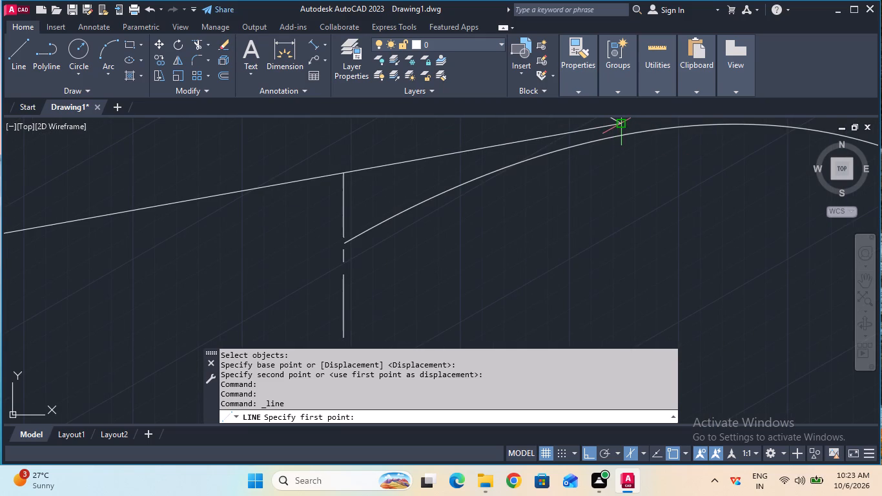
double_click(624, 125)
double_click(624, 136)
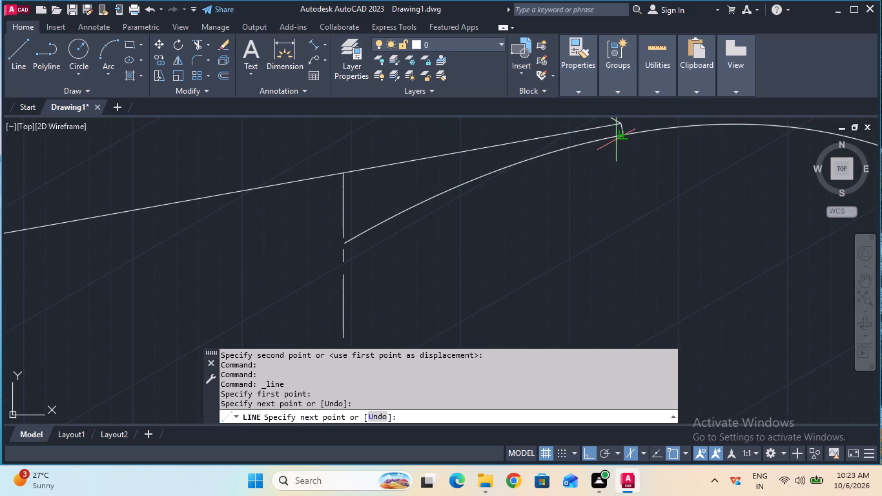
key("Escape")
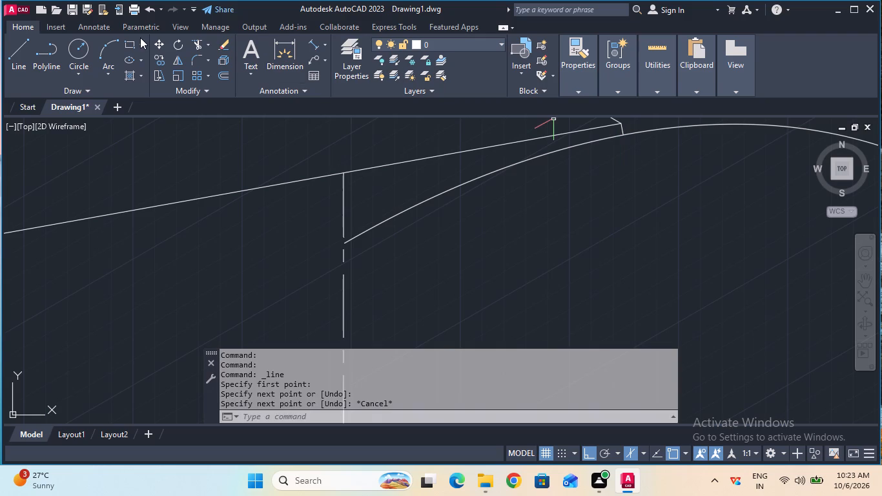
Move the rear boss arc from the guide line's lower end to the end corner of the rear arm's lower edge.
double_click(158, 45)
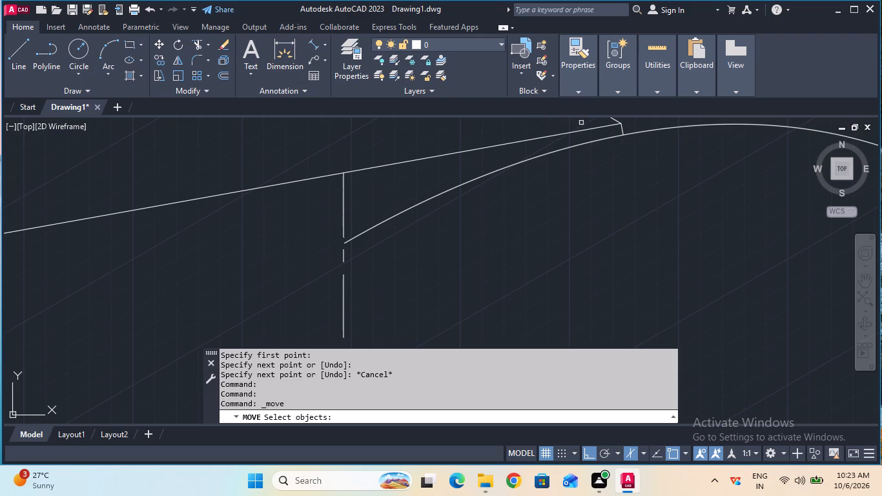
left_click(618, 135)
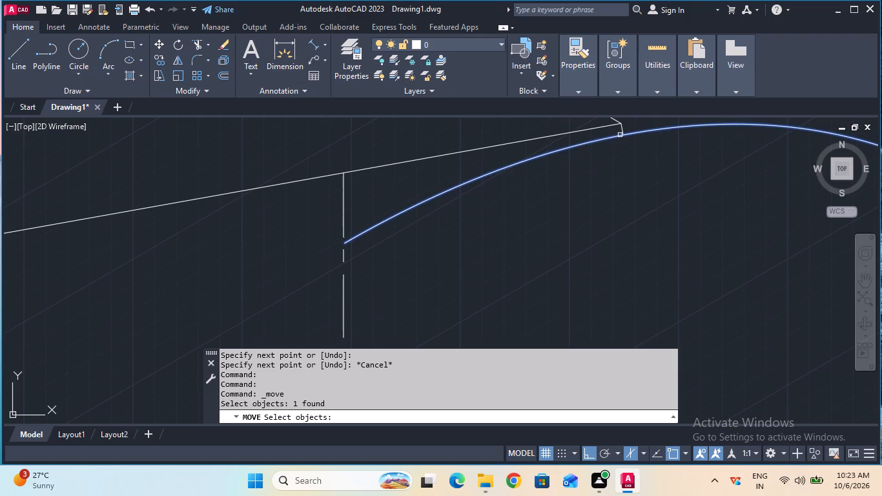
key("Return")
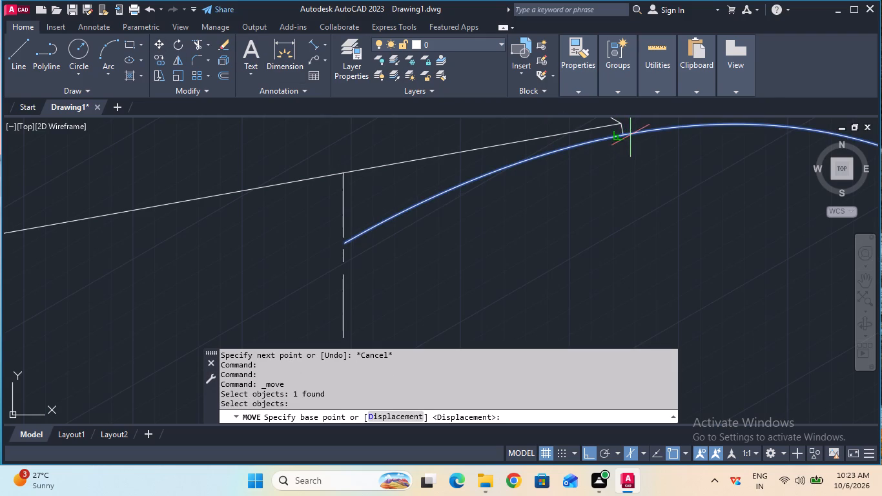
left_click(625, 137)
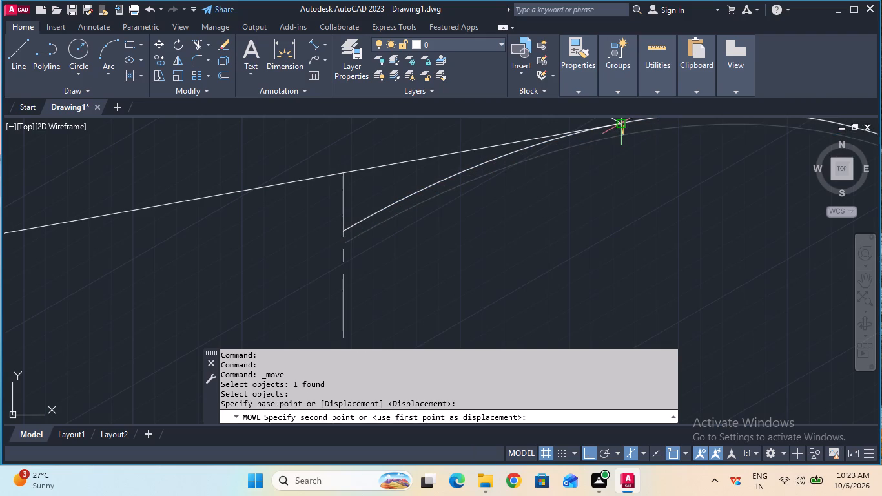
left_click(619, 123)
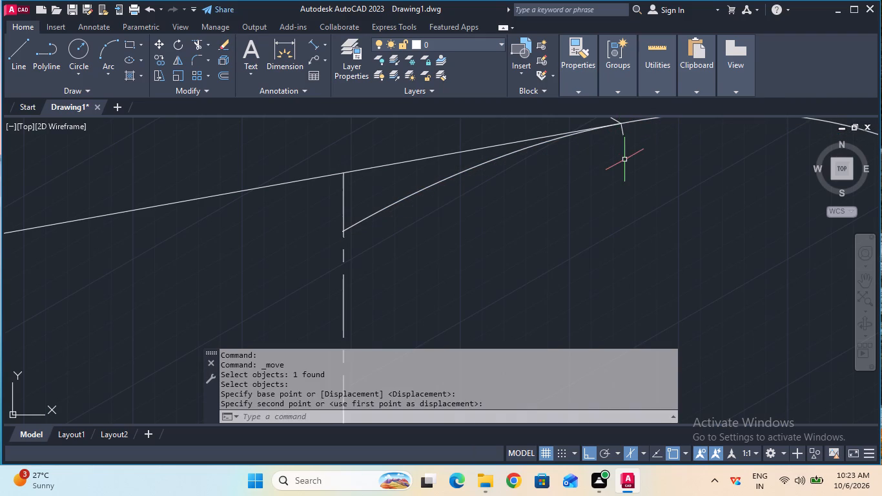
key("Escape")
Trim off the rear boss arc between the centreline and the arm's end corner, and remove the short guide line.
scroll(624, 160, "down", 4, "ctrl")
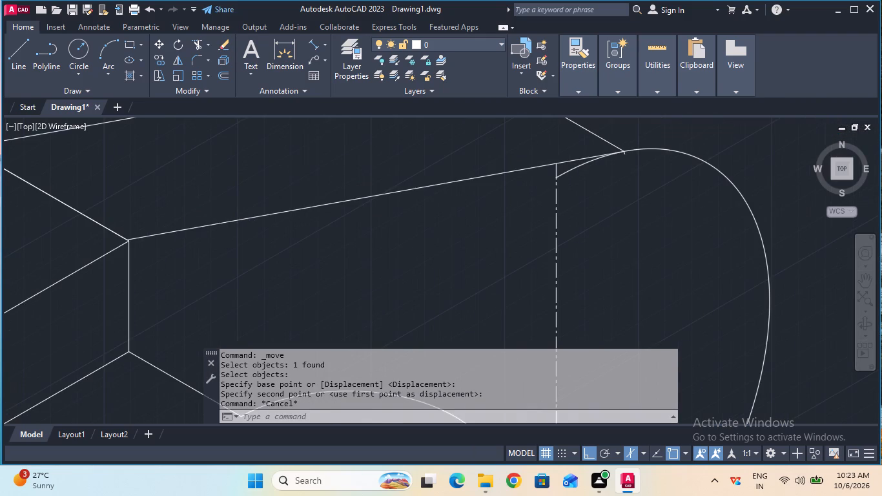
scroll(647, 191, "down", 2, "ctrl")
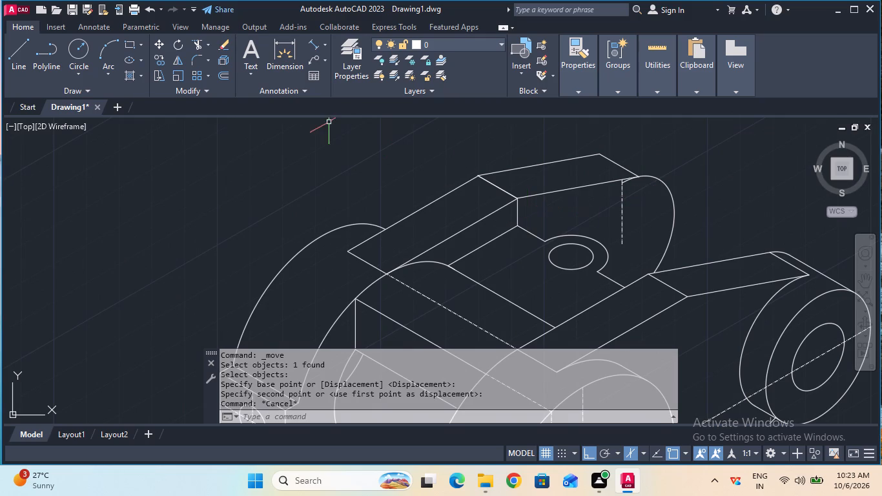
double_click(198, 46)
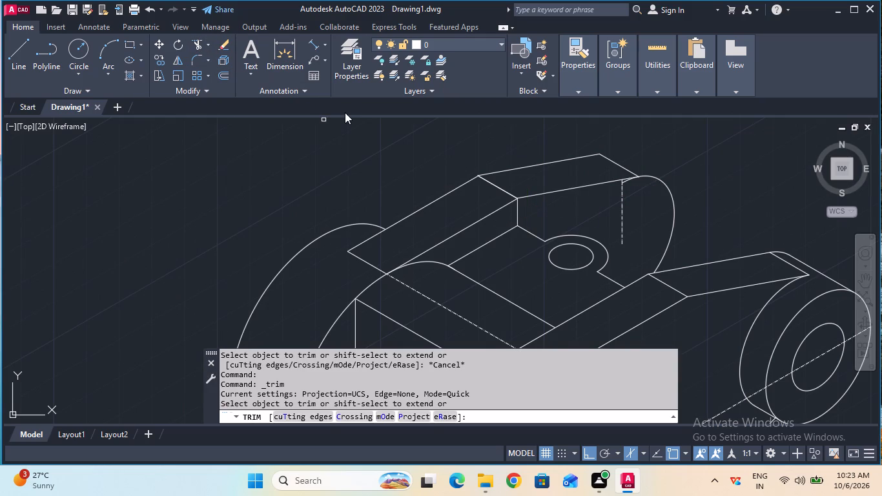
double_click(624, 183)
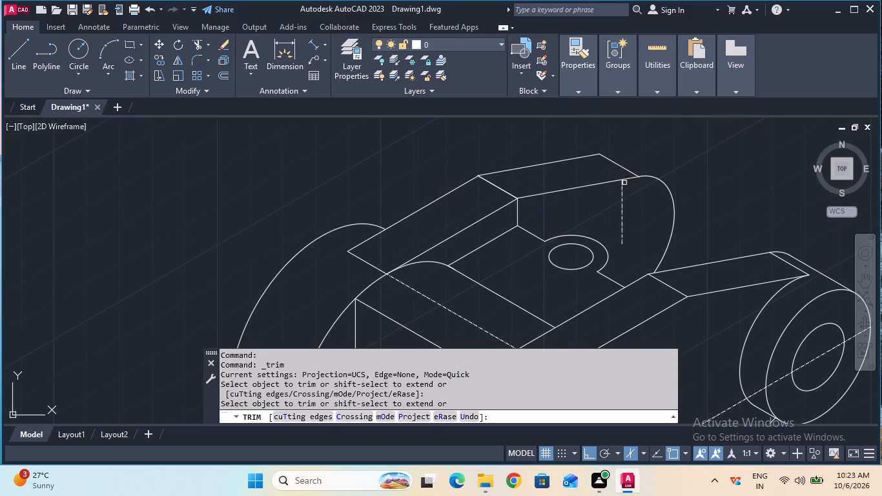
scroll(644, 182, "up", 2, "ctrl")
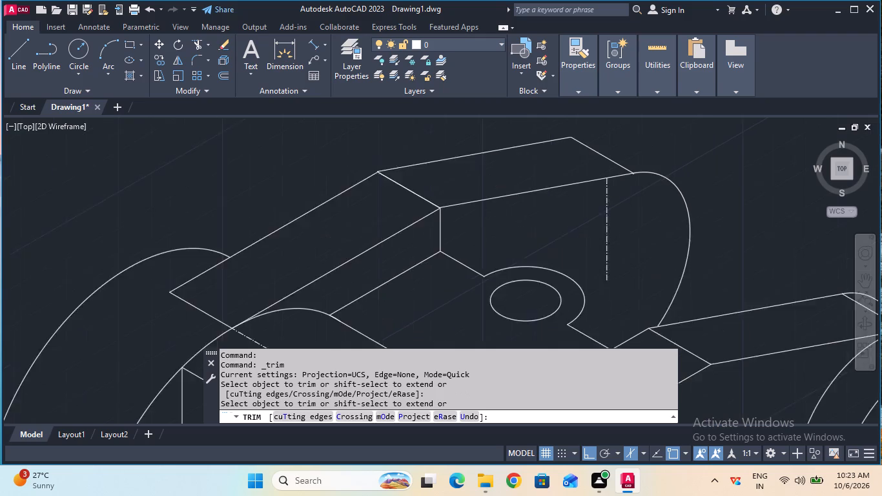
scroll(644, 182, "up", 2, "ctrl")
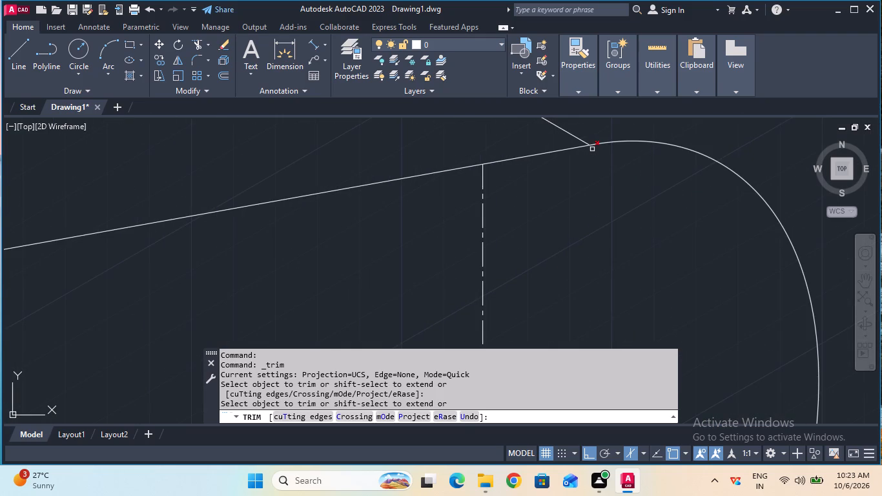
double_click(591, 149)
scroll(591, 149, "down", 3, "ctrl")
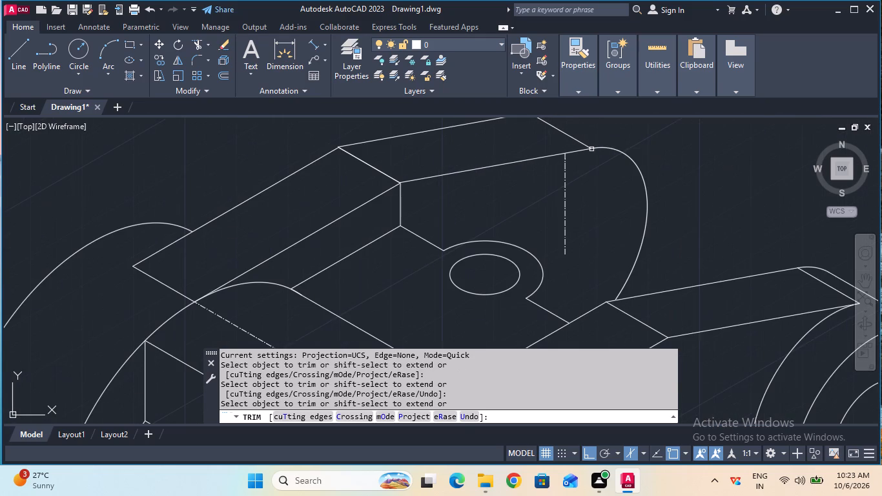
key("Escape")
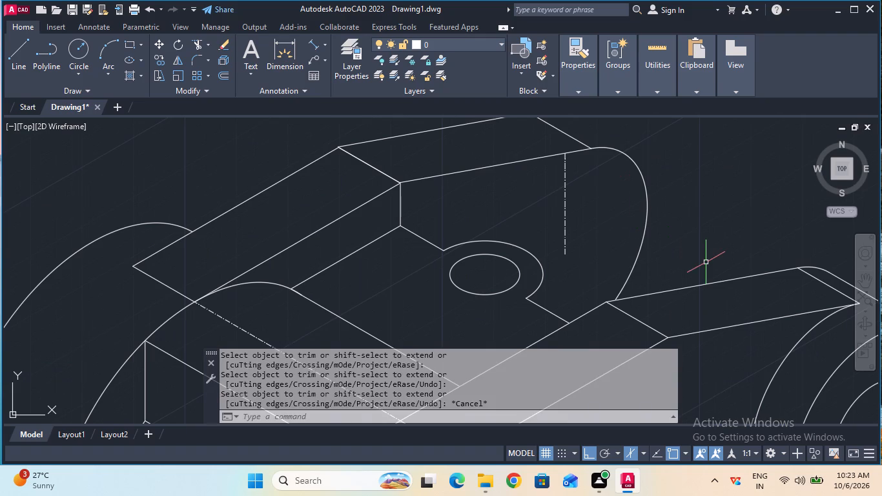
Measure the length of the rear boss's vertical centreline with an aligned dimension.
scroll(706, 262, "down", 1, "ctrl")
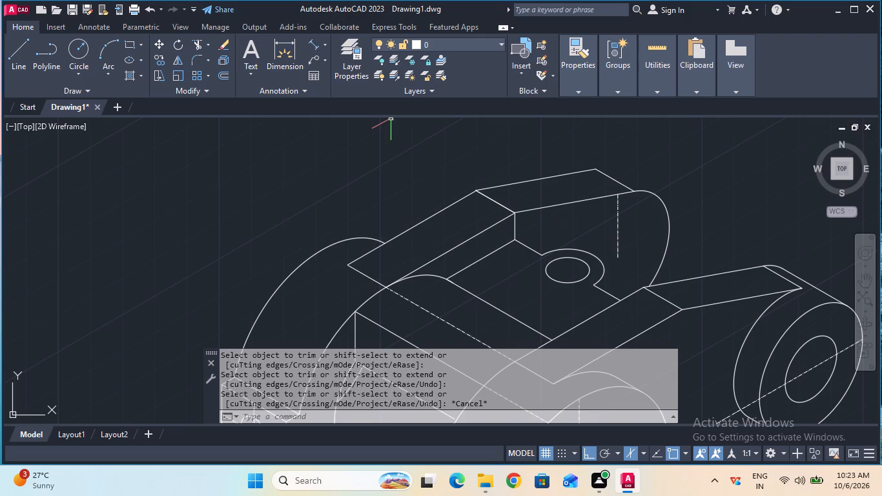
double_click(315, 46)
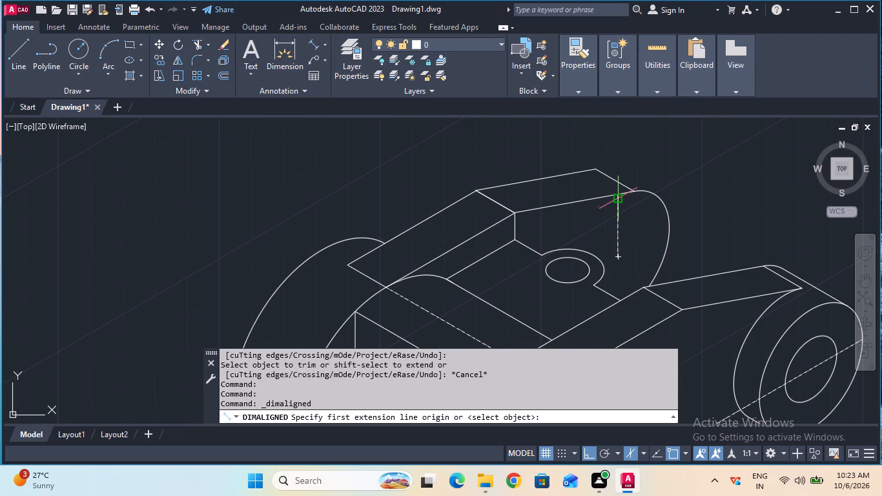
left_click(622, 190)
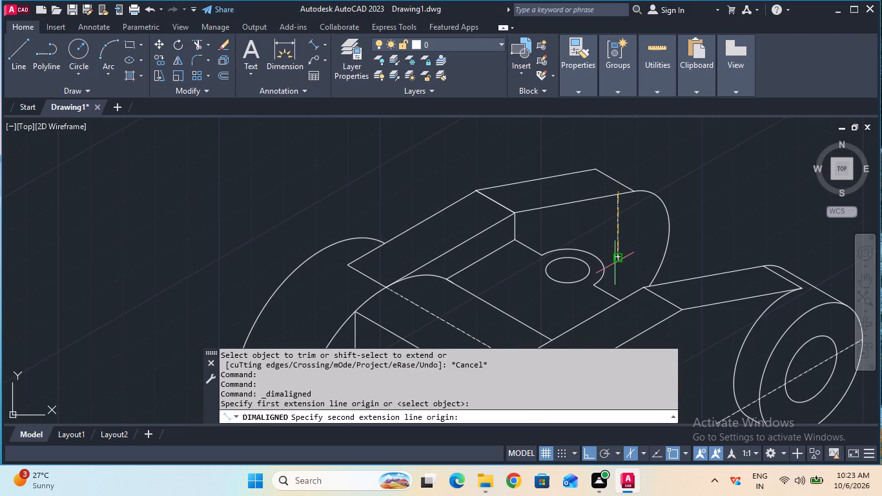
left_click(616, 260)
key("Escape")
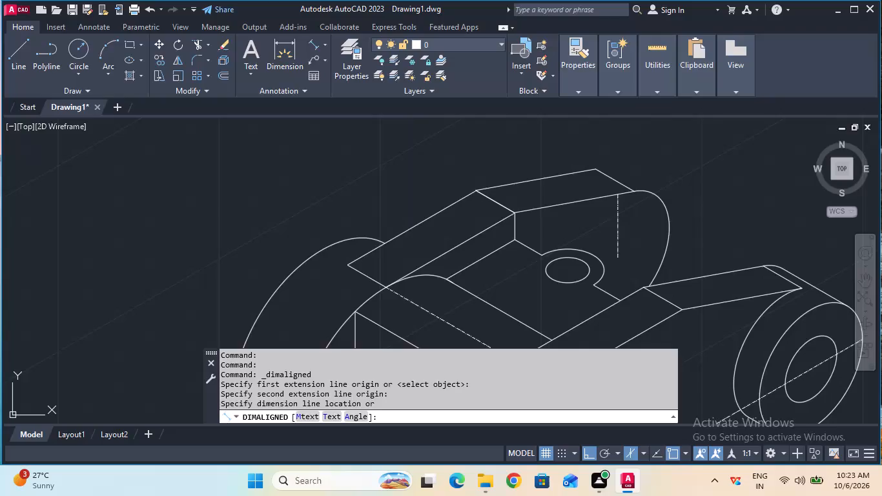
Erase the rear boss's vertical centreline.
left_click(619, 239)
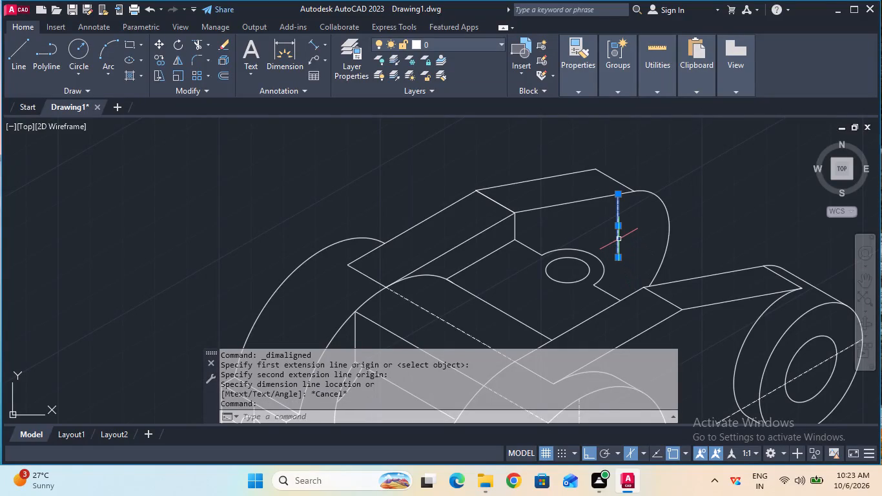
key("Delete")
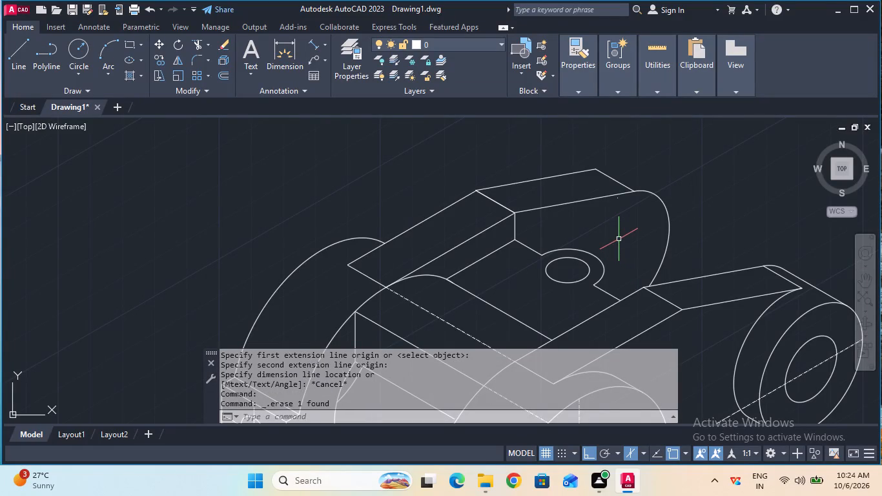
Erase the leftover dots just below the rear arm's sloping lower edge.
scroll(619, 239, "up", 2, "ctrl")
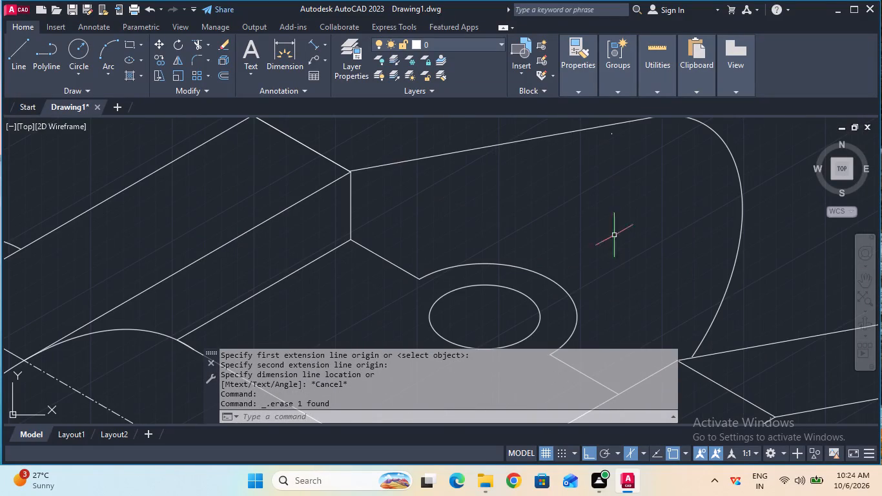
left_click(196, 43)
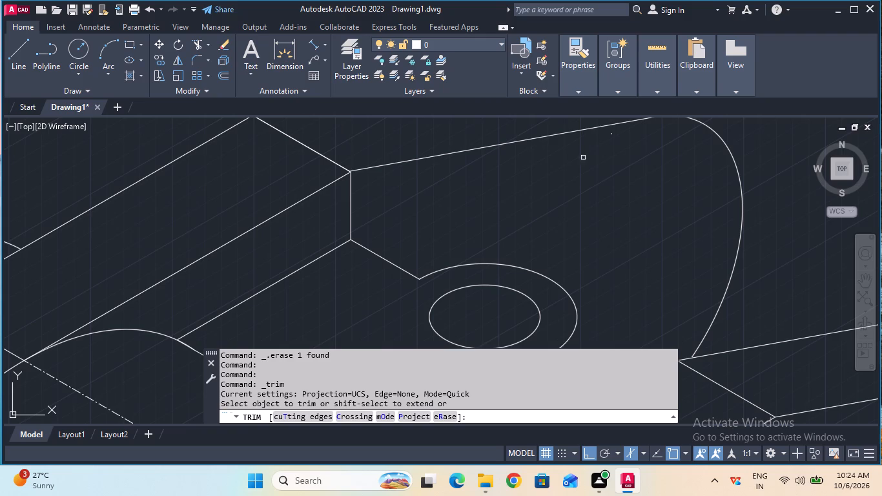
left_click(611, 132)
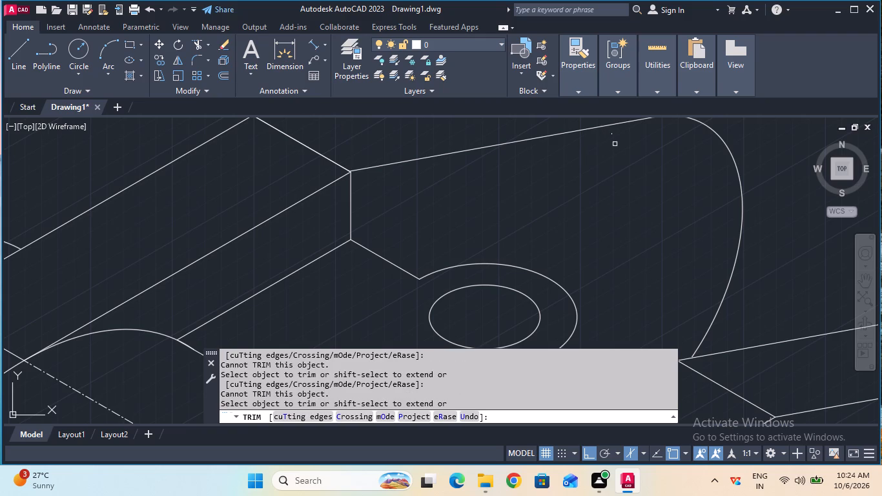
left_click(194, 46)
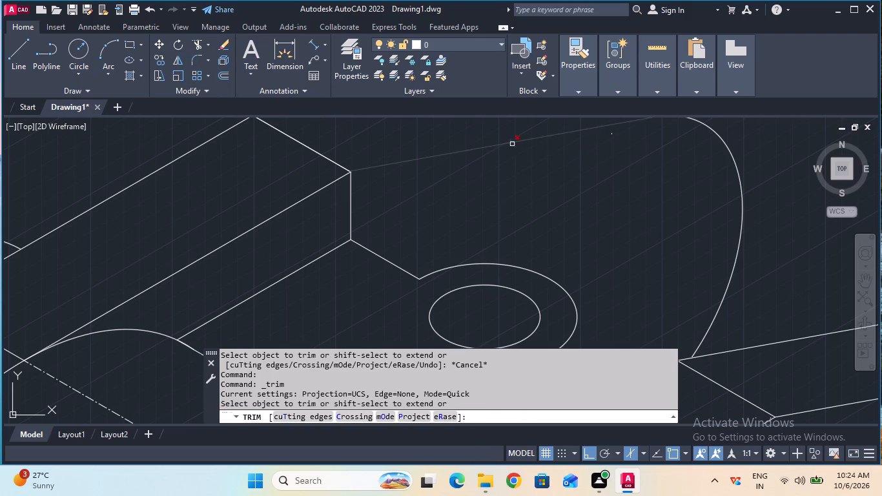
left_click(225, 45)
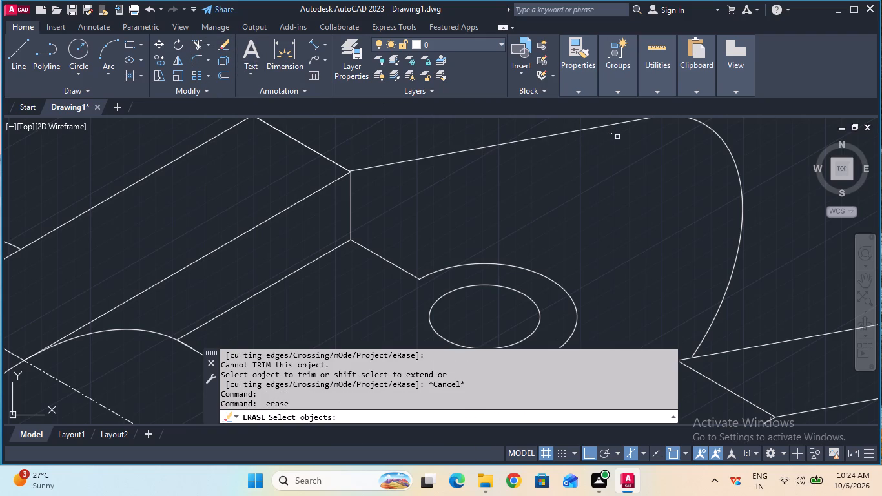
left_click(613, 135)
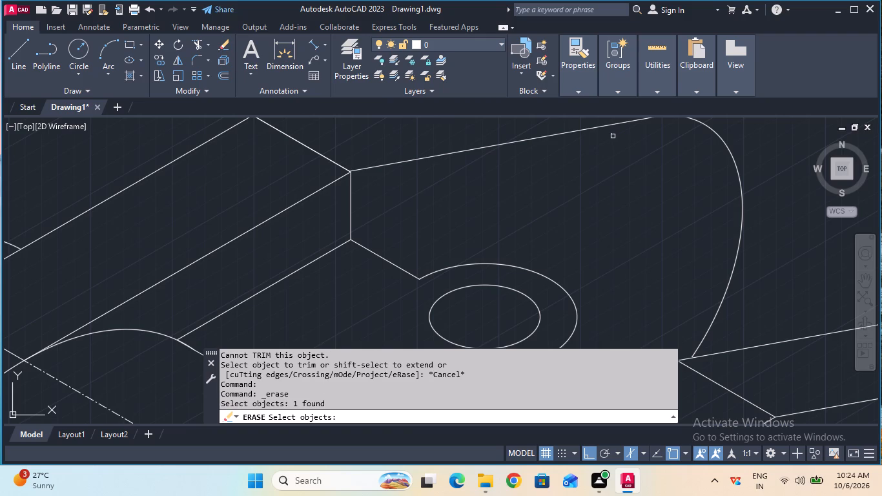
left_click(611, 134)
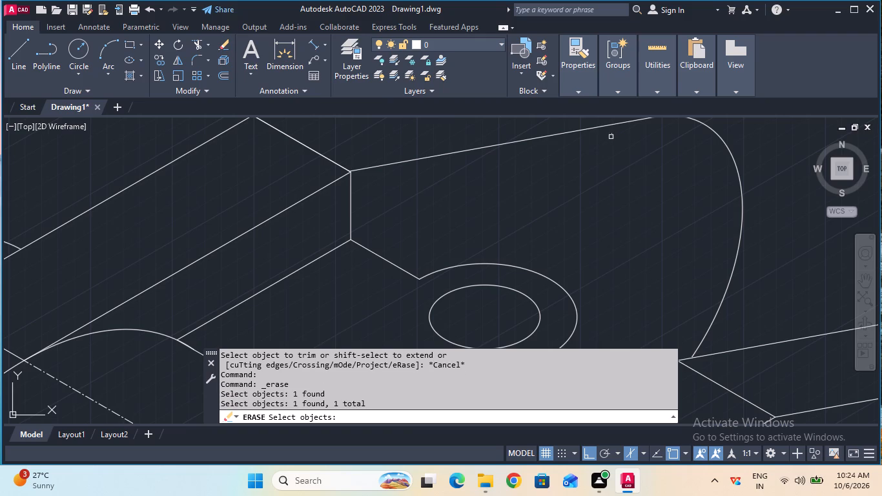
left_click(611, 136)
left_click(615, 132)
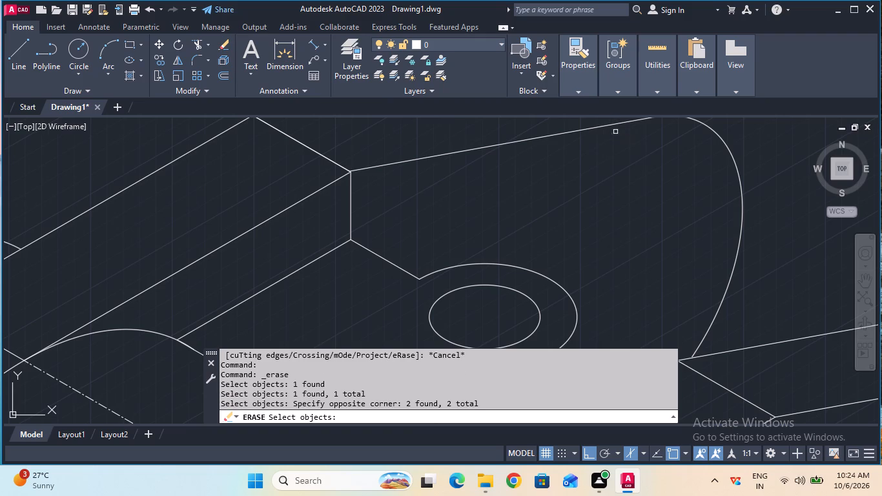
key("Return")
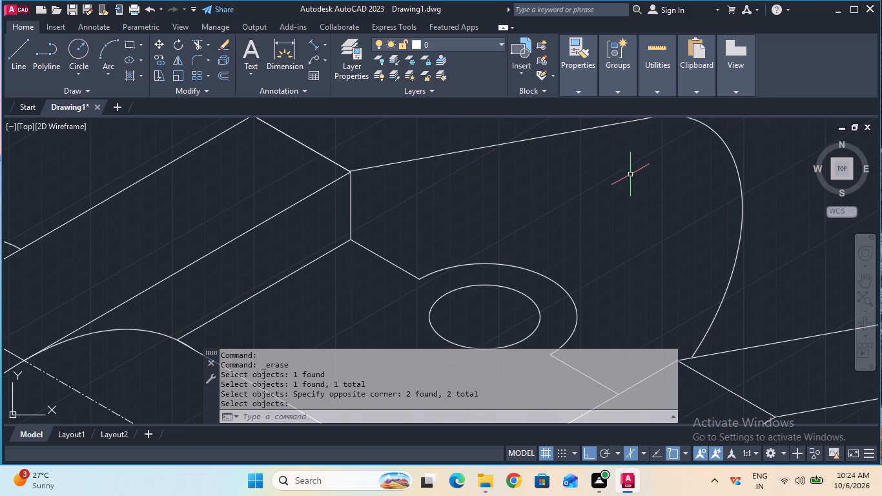
scroll(630, 174, "down", 2, "ctrl")
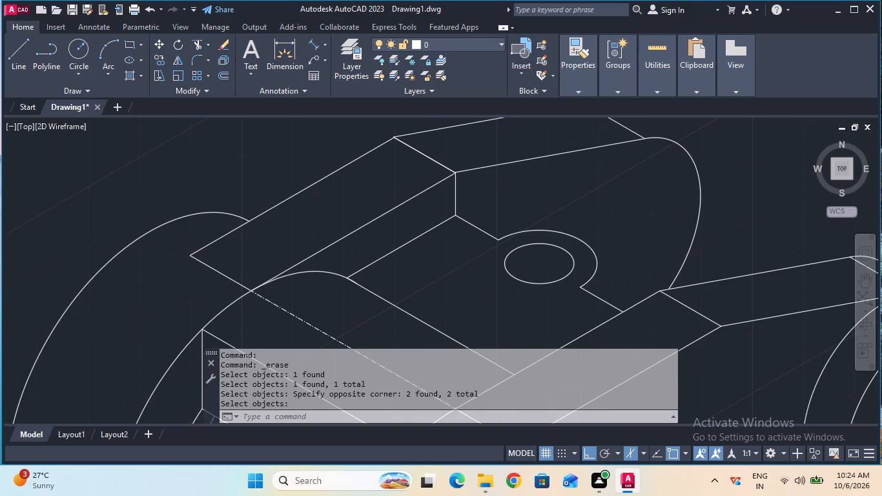
key("Escape")
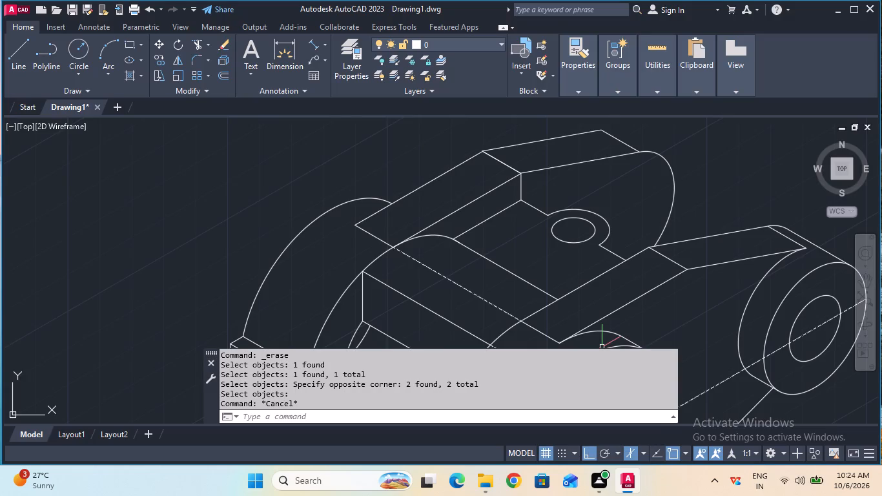
Trim away the short vertical edge below the rear arm's inner corner, above the recess corner beside the small lug.
scroll(679, 352, "down", 2, "ctrl")
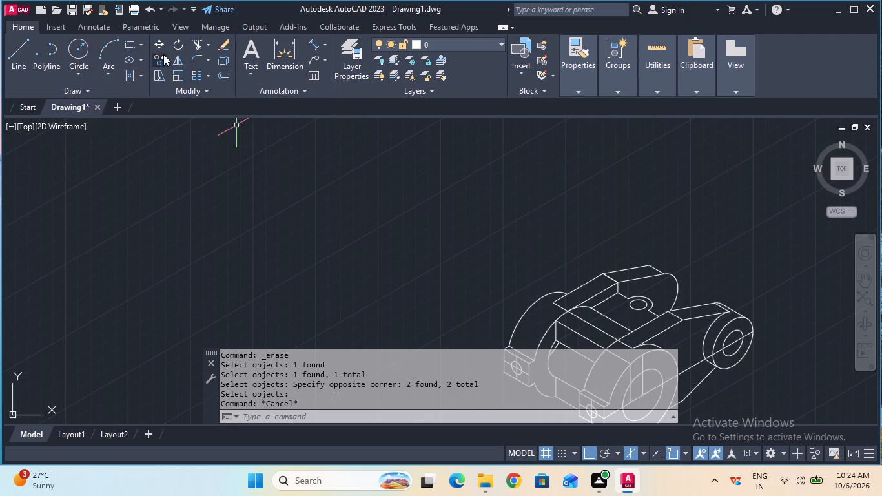
left_click(196, 47)
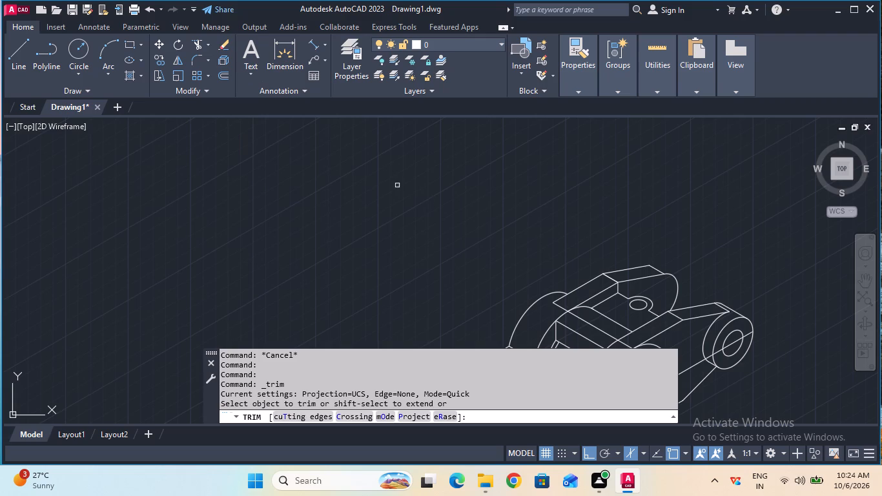
scroll(591, 273, "up", 2, "ctrl")
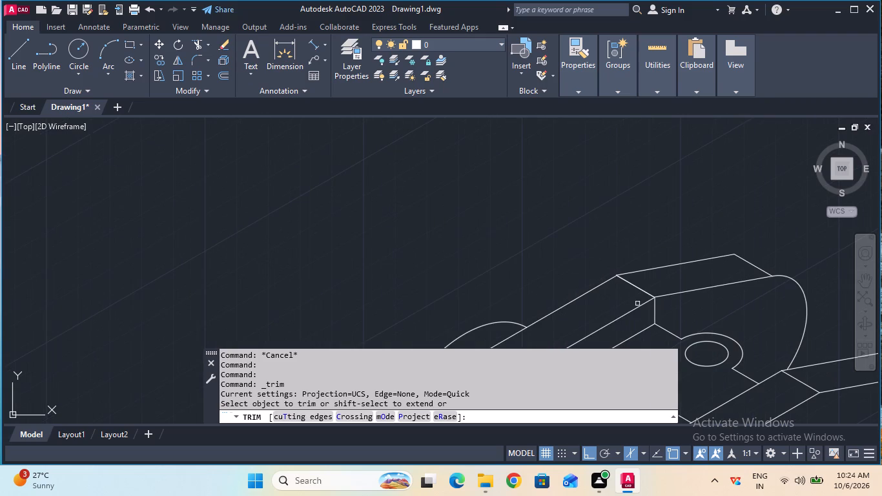
double_click(655, 318)
scroll(655, 318, "down", 3, "ctrl")
key("Escape")
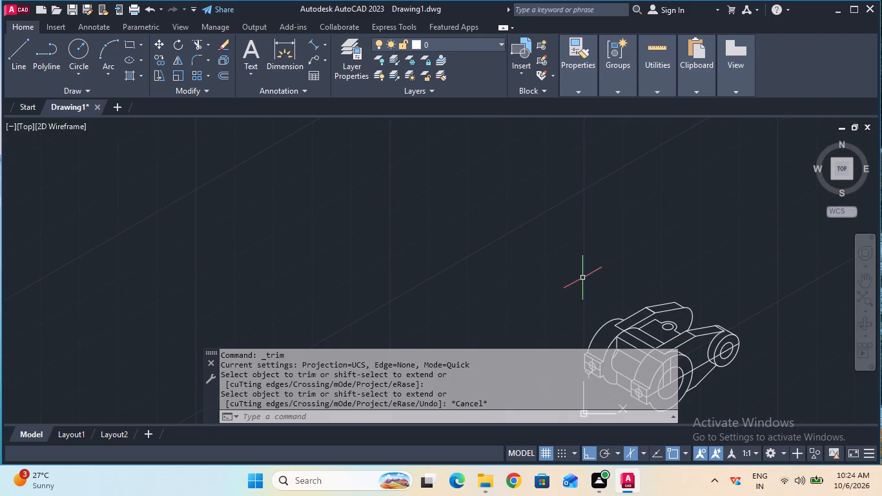
Copy the front boss's hole ellipse from its centre 75 mm along the 150° isometric axis onto the rear boss, using the left isoplane.
left_click(159, 56)
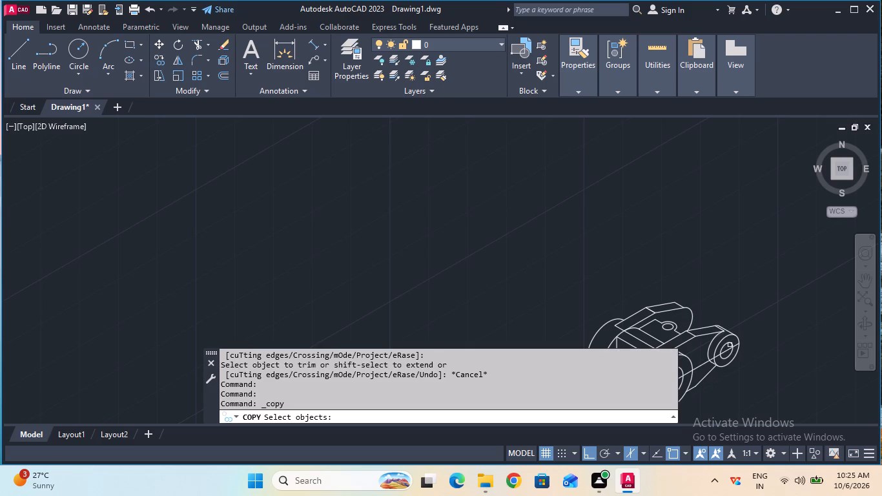
left_click(730, 344)
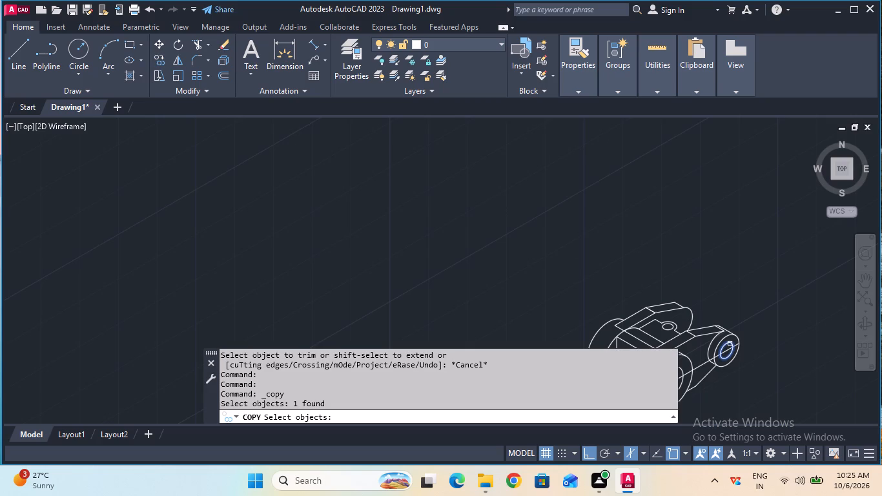
key("Return")
scroll(730, 344, "up", 1, "ctrl")
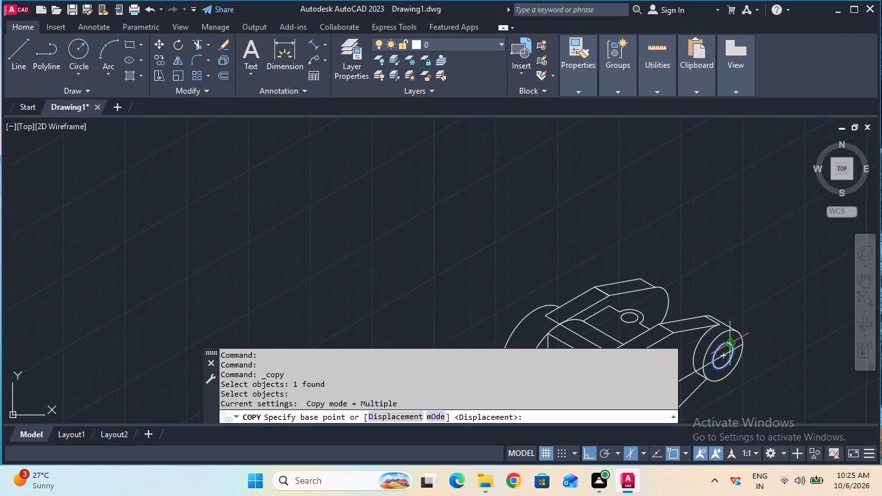
scroll(730, 344, "up", 2, "ctrl")
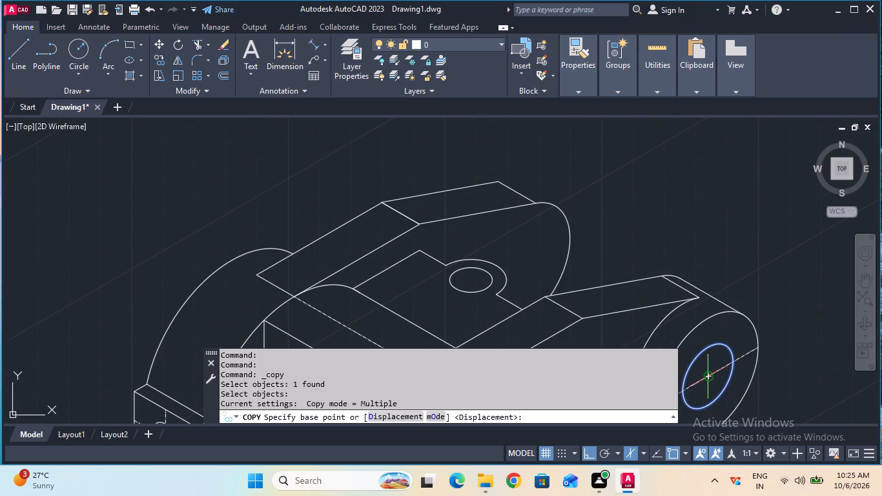
double_click(712, 376)
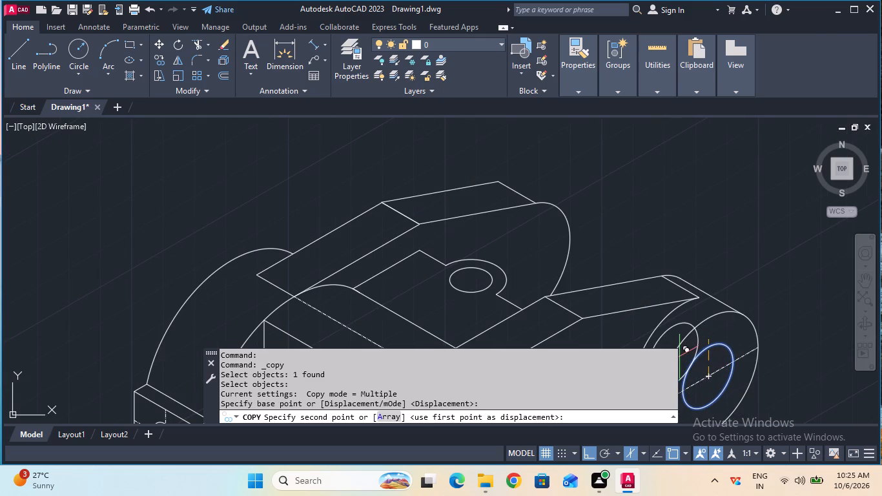
key("F5")
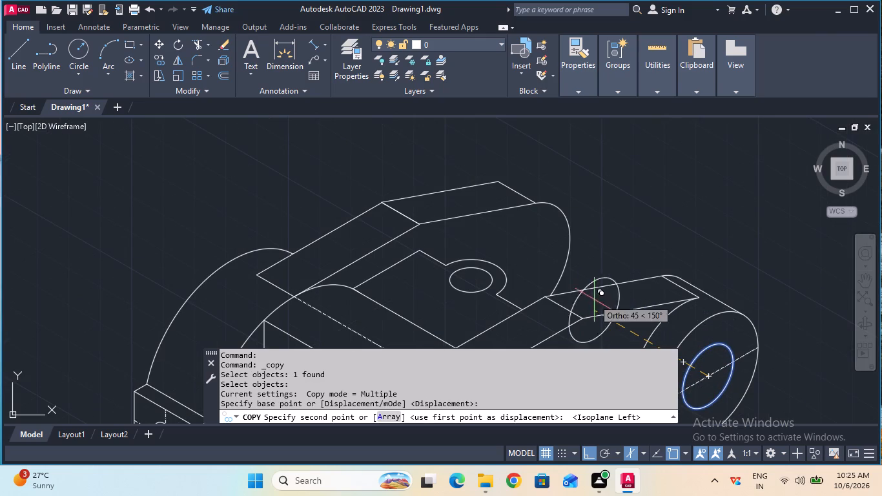
type("75")
key("Return")
key("Escape")
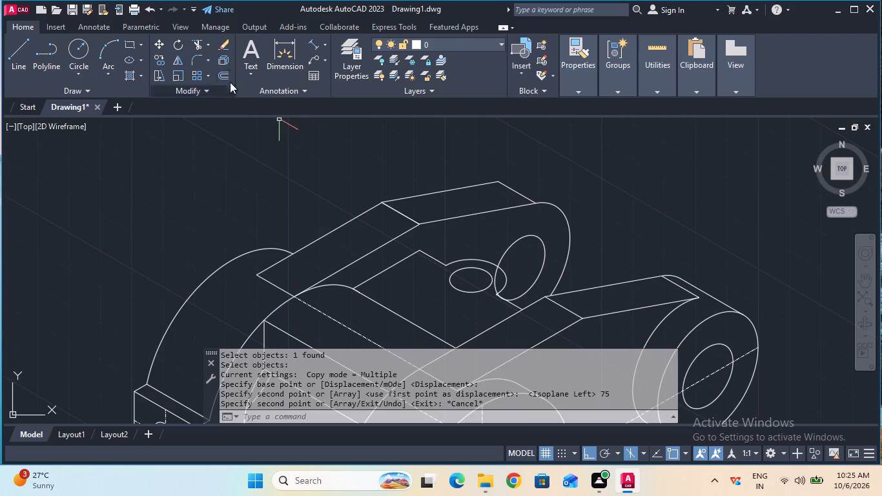
Trim the copied rear hole where it passes behind the round lug and crosses below the lug's straight edge.
left_click(201, 45)
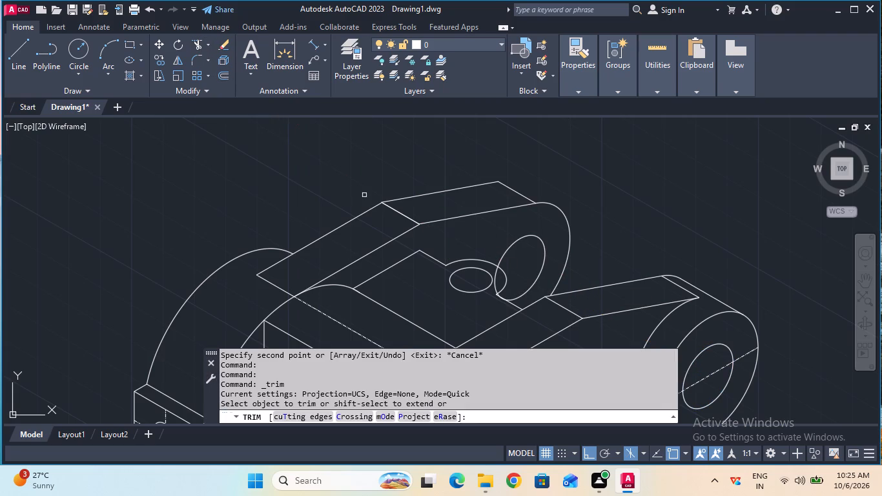
left_click(497, 275)
scroll(513, 293, "up", 1, "ctrl")
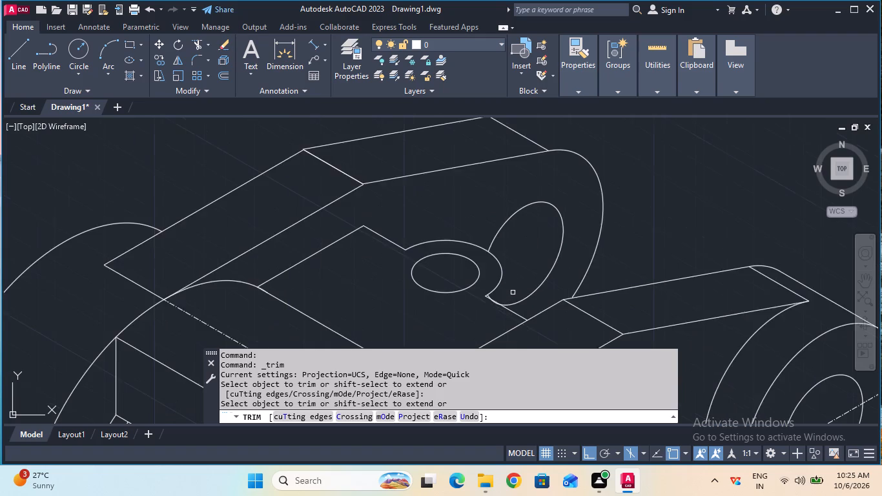
scroll(513, 293, "up", 1, "ctrl")
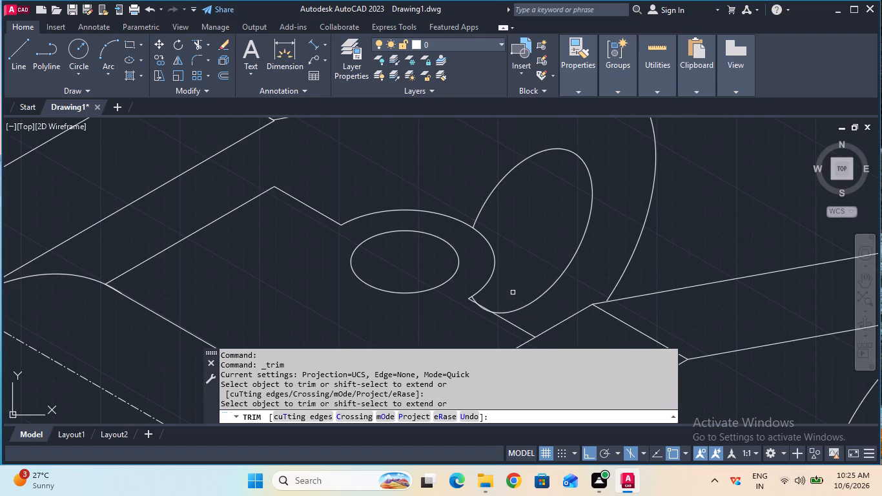
scroll(513, 293, "up", 1, "ctrl")
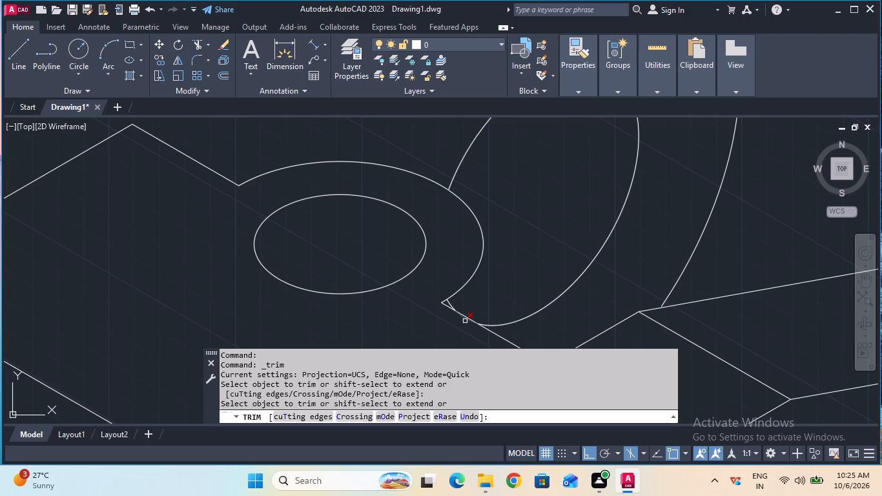
left_click(465, 321)
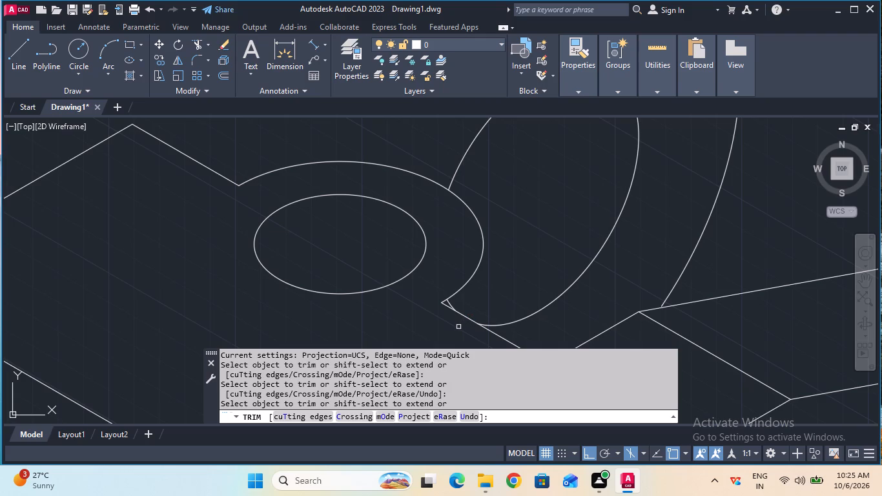
key("Escape")
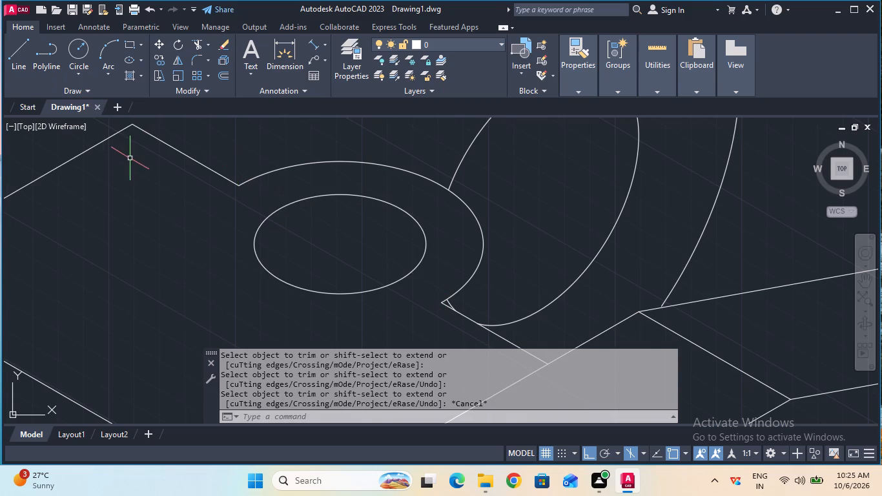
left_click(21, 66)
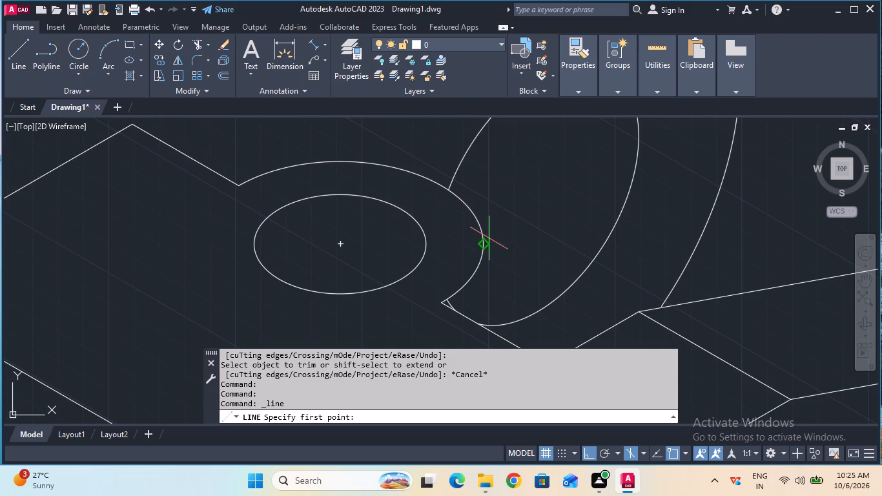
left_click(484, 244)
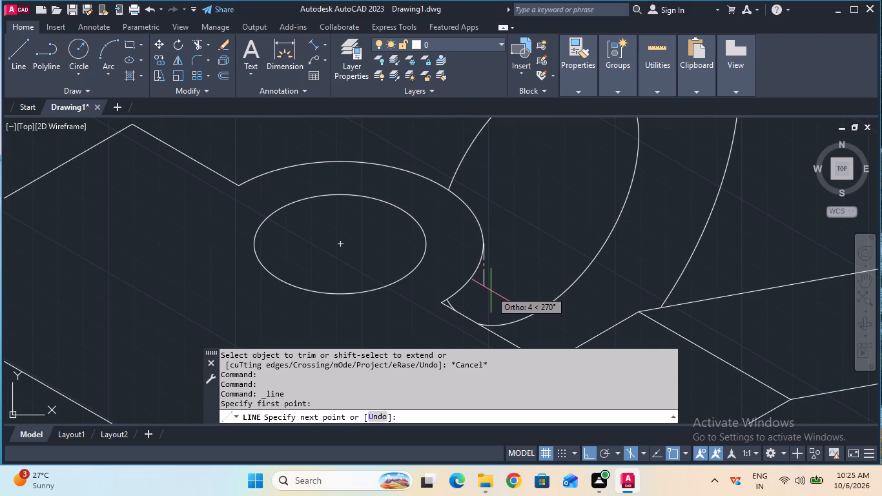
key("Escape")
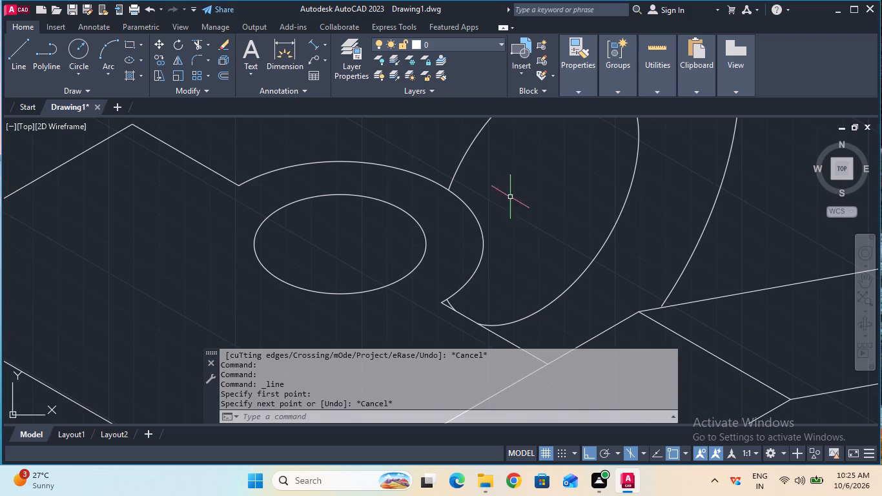
Set the current linetype to ByBlock.
left_click(567, 82)
left_click(630, 137)
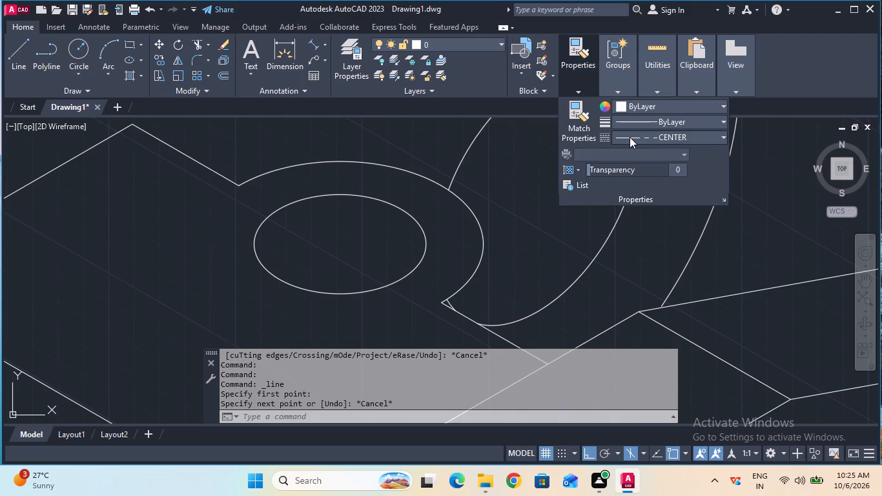
left_click(650, 170)
Draw a 10 mm vertical line downward from the outermost quadrant of the round lug's outer arc, beside the rear boss hole.
left_click(9, 65)
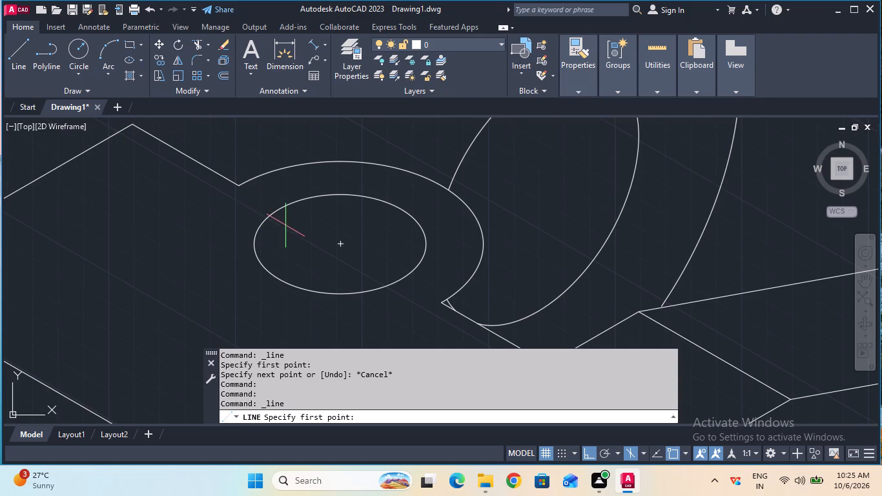
left_click(484, 247)
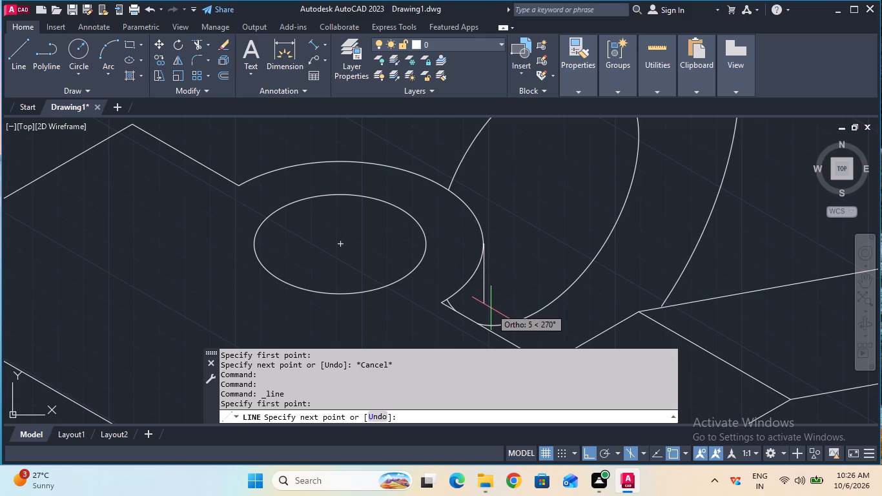
type("10")
key("Return")
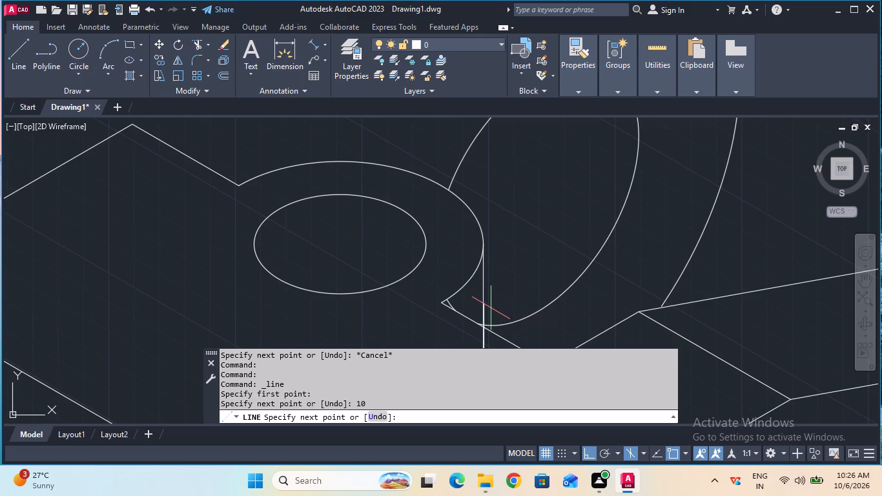
key("Escape")
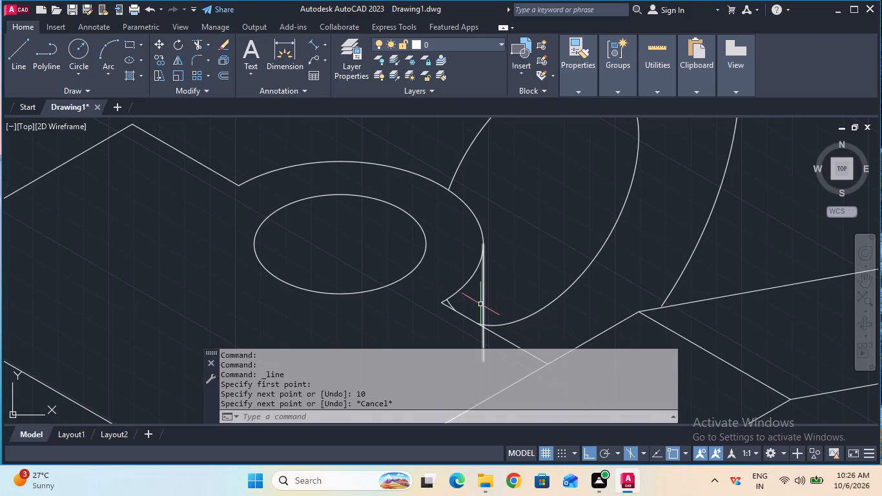
Trim the short arc fragment at the lug's corner, the vertical line's overhang below the straight edge, and the hole arc's end behind that line.
left_click(194, 41)
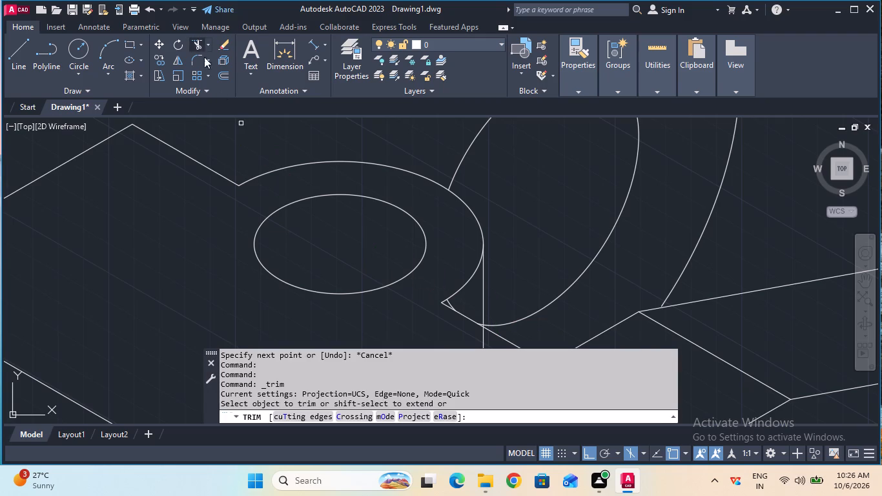
left_click(451, 304)
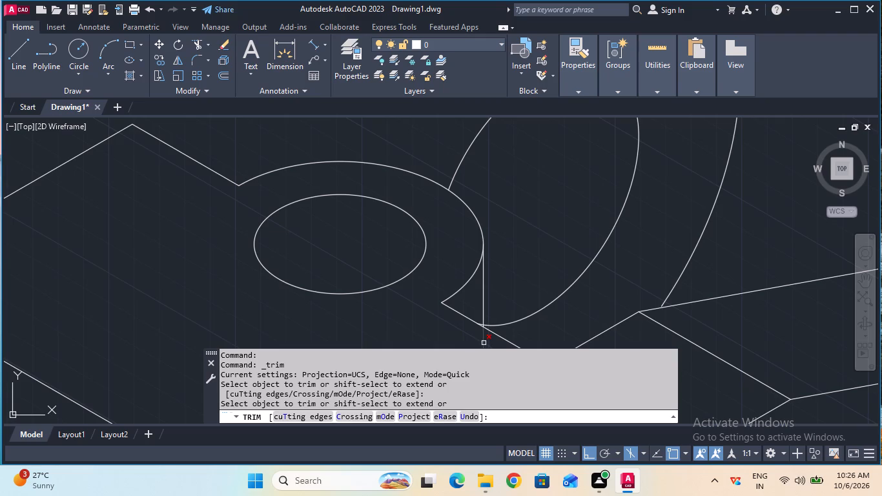
left_click(484, 343)
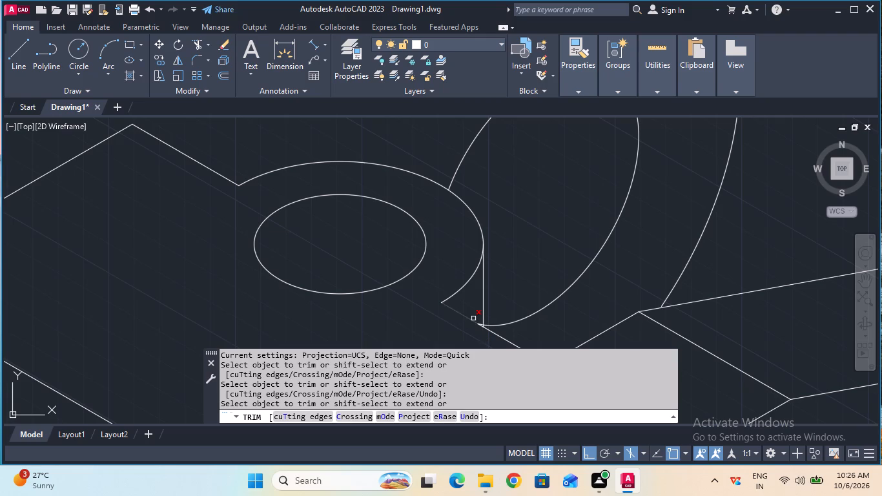
scroll(473, 318, "up", 2, "ctrl")
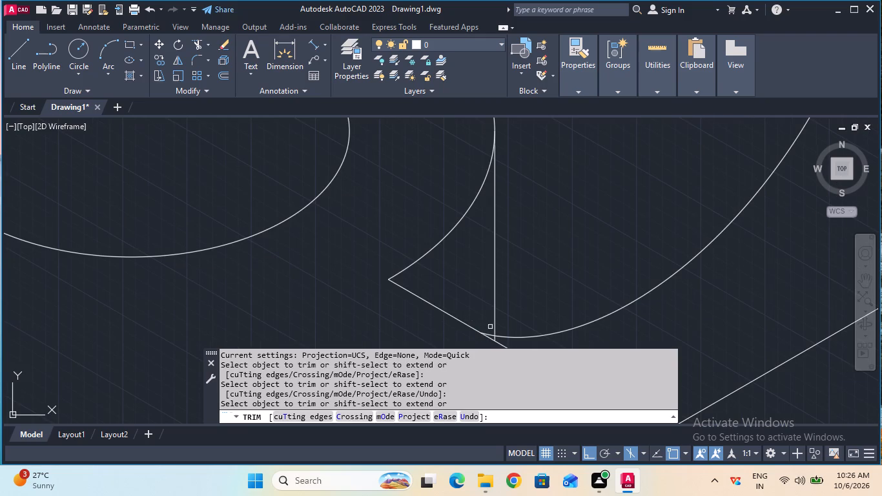
double_click(492, 335)
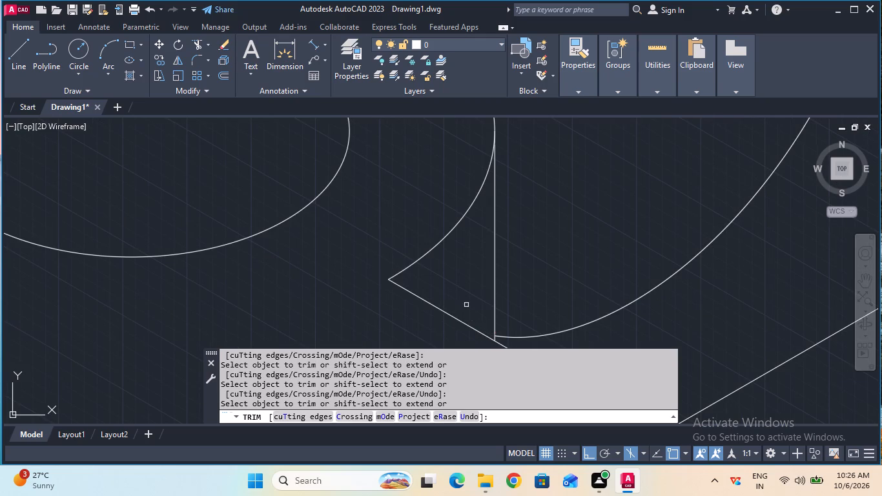
scroll(466, 305, "down", 3, "ctrl")
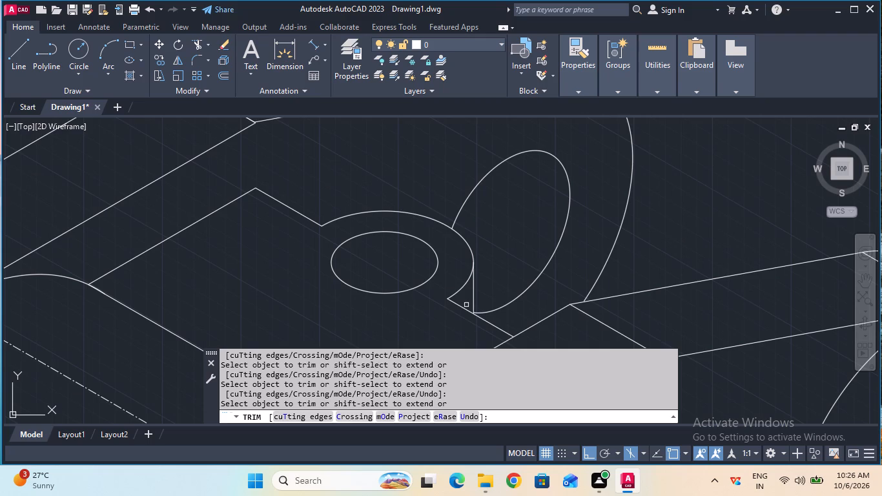
key("Escape")
scroll(466, 305, "down", 2, "ctrl")
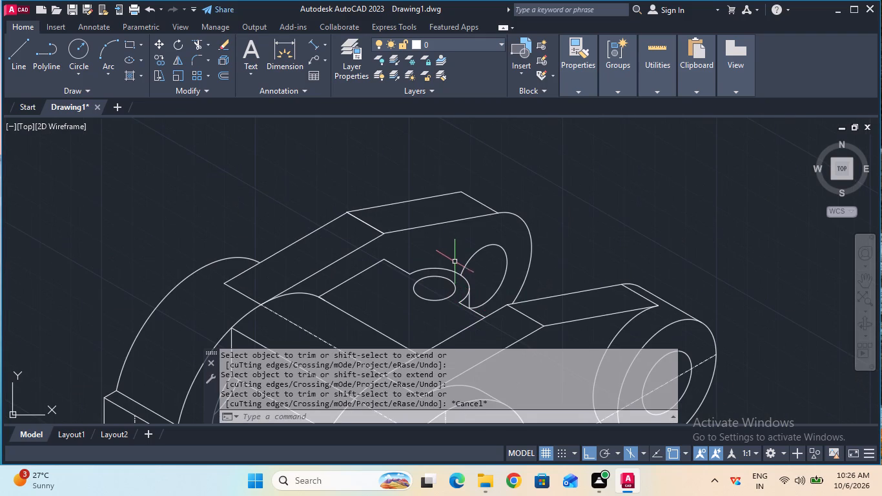
Check the rear arm's thickness with an aligned dimension across its sloping edge at the bend, without placing the dimension.
left_click(316, 44)
left_click(345, 207)
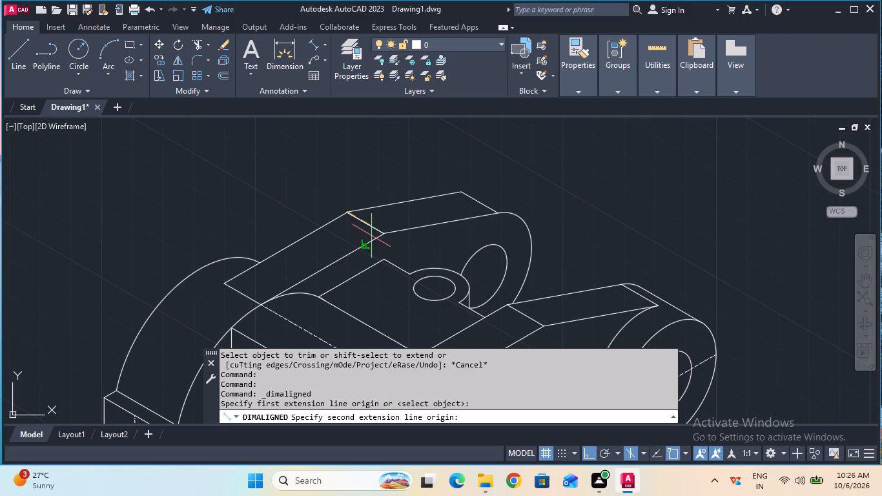
left_click(382, 228)
key("Escape")
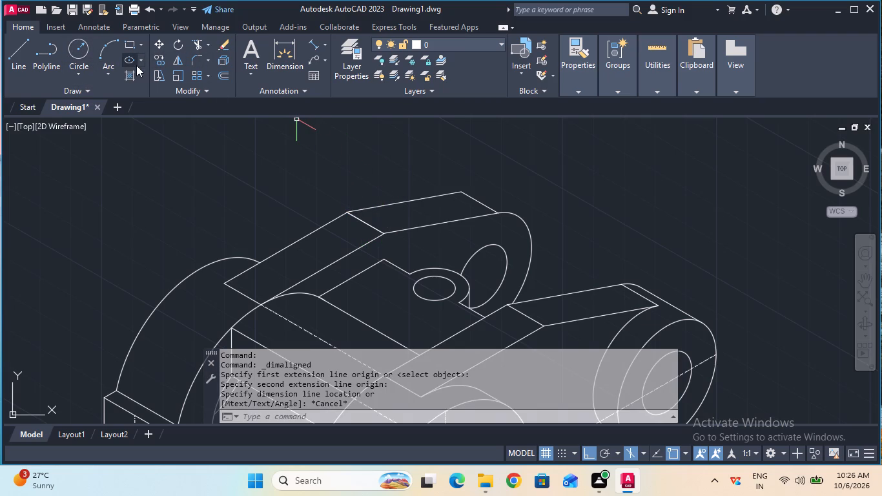
Copy the rear boss's outer arc from the hole's centre 25 mm along the 150° isometric axis.
left_click(154, 57)
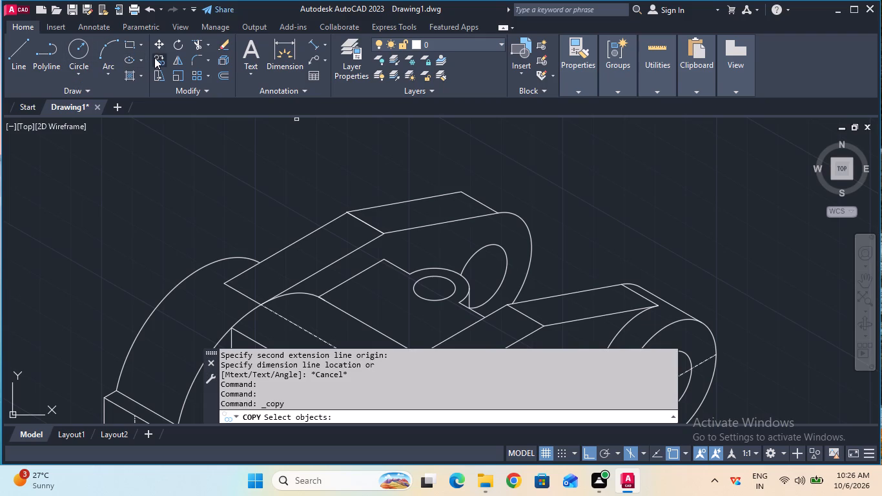
left_click(508, 211)
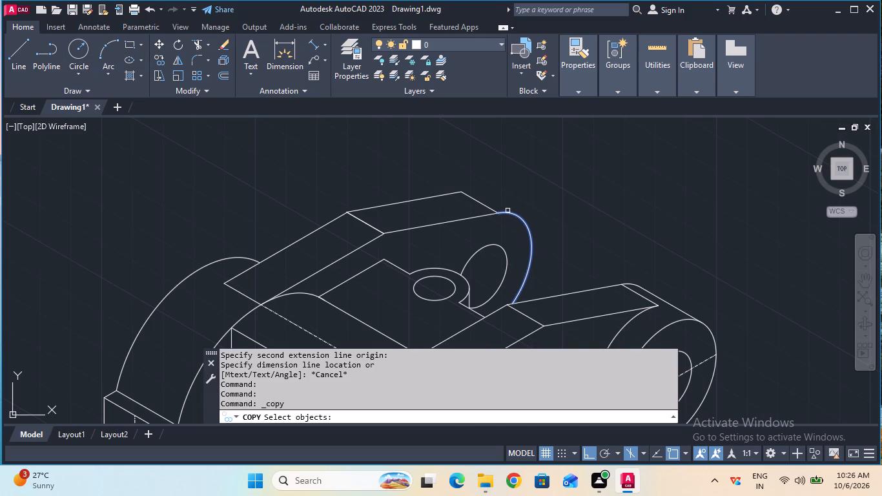
key("Return")
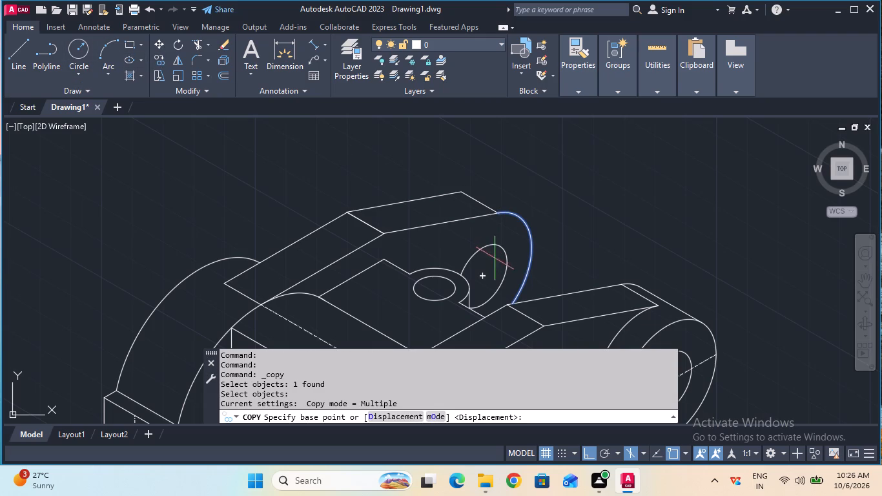
left_click(484, 273)
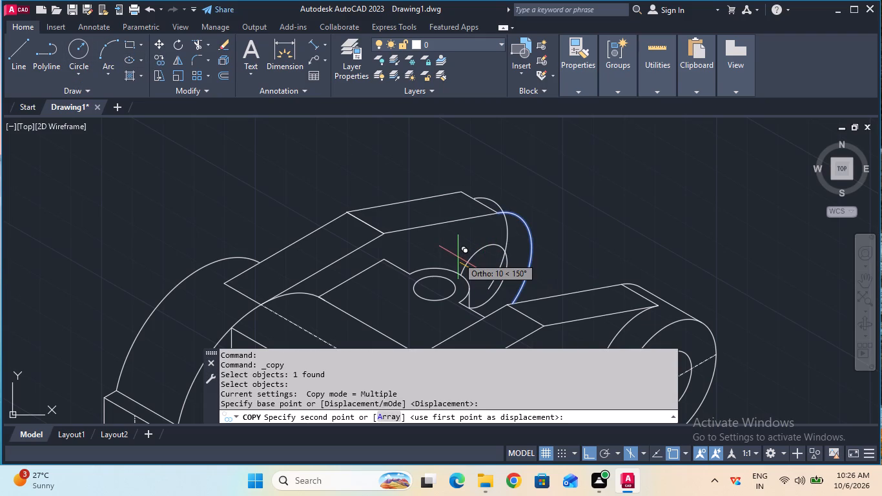
type("25")
key("Return")
key("Escape")
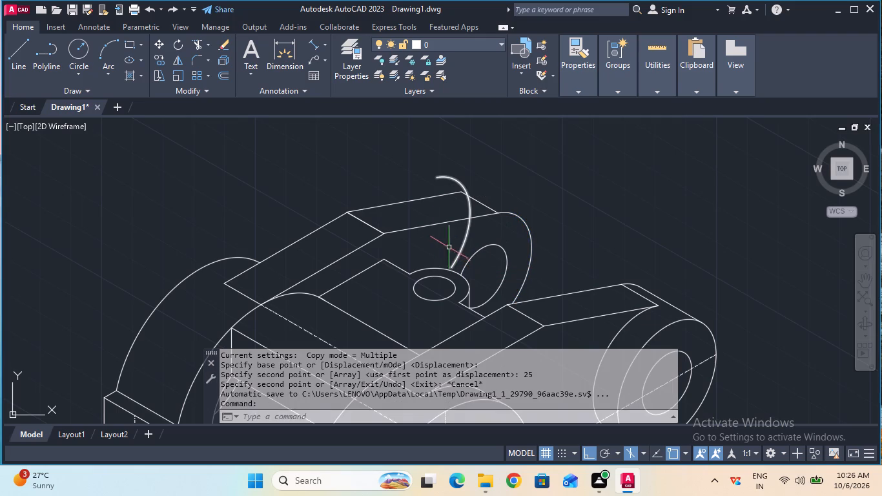
Trim the copied boss arc where it runs across the rear arm's top and front faces.
left_click(194, 47)
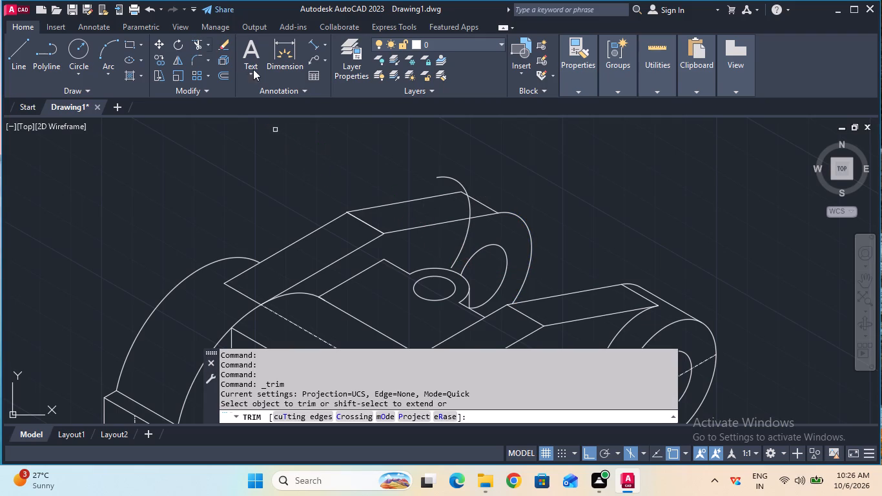
left_click(470, 209)
left_click(469, 230)
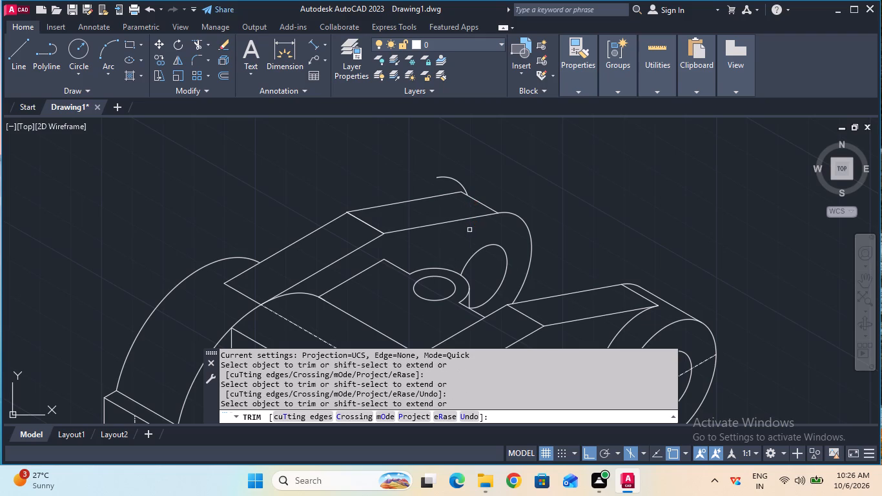
key("Escape")
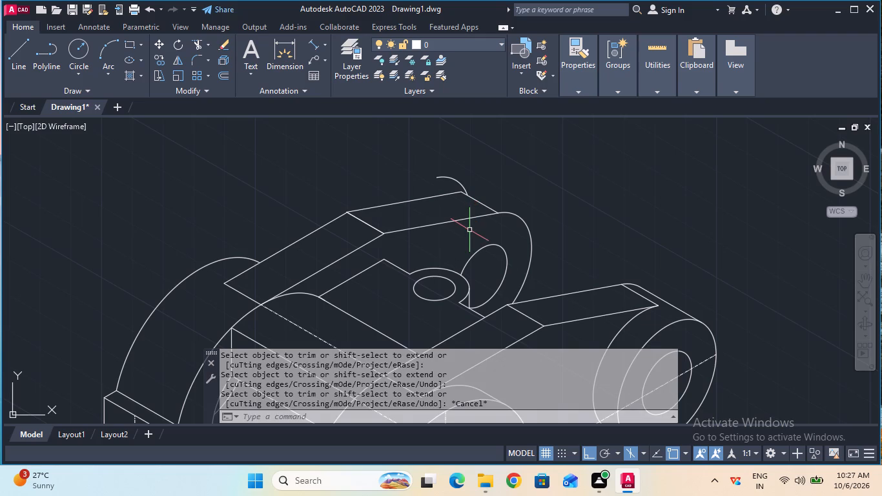
Draw the outer edge line joining the upper quadrants of the copied arc and the rear boss's outer arc.
left_click(24, 48)
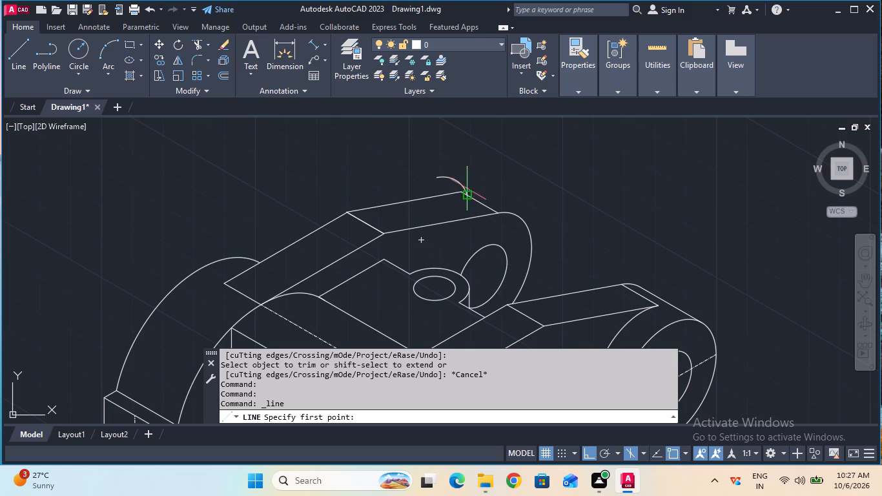
left_click(453, 179)
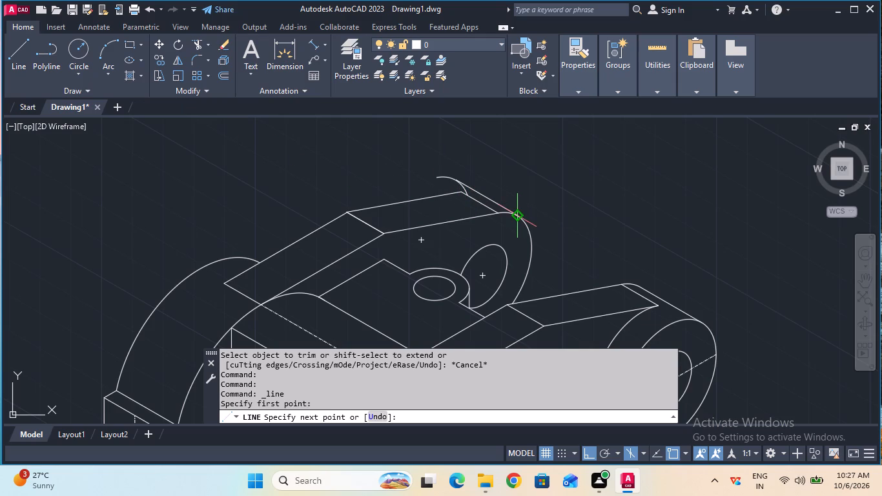
left_click(520, 216)
key("Escape")
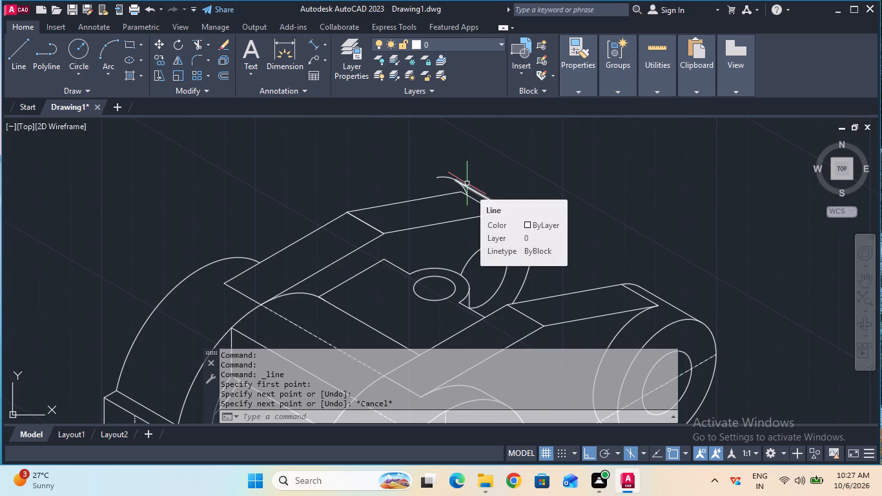
Trim the copied arc's remaining piece between the new outer edge line and the rear arm's end edge.
scroll(467, 183, "up", 2, "ctrl")
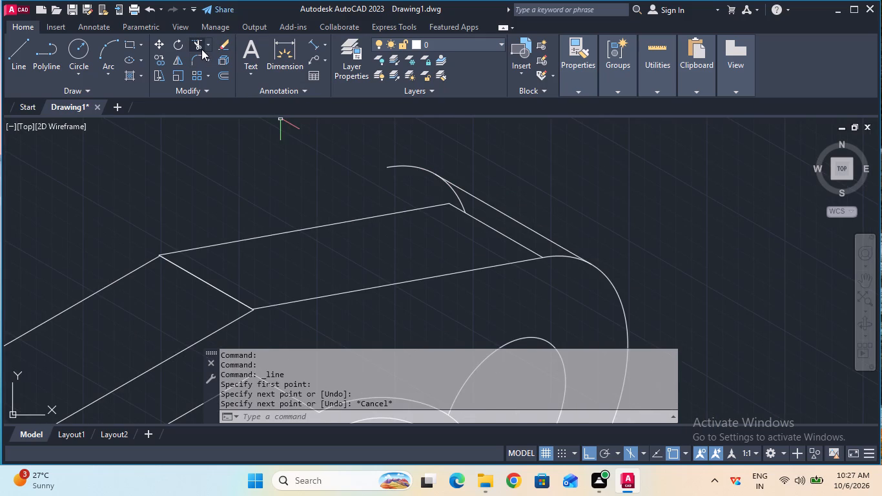
double_click(201, 49)
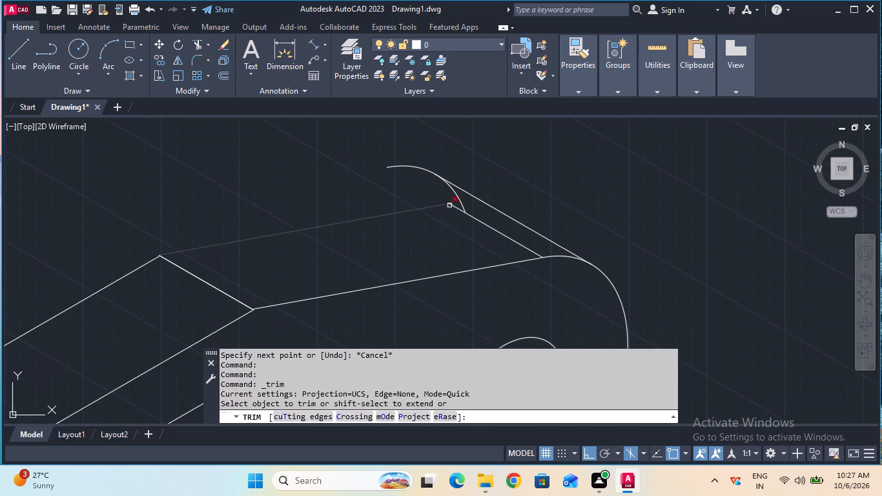
double_click(464, 204)
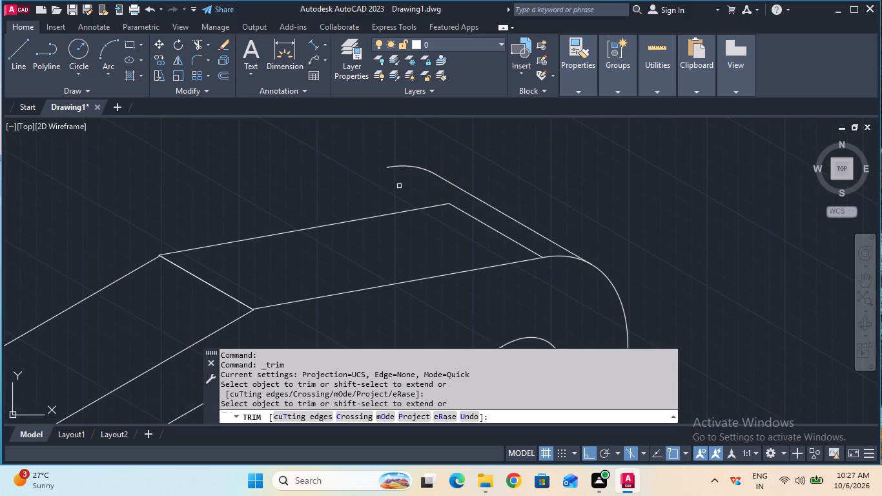
key("Escape")
Extend the copied boss arc's free end to meet the rear arm's back top edge.
left_click(207, 45)
left_click(216, 88)
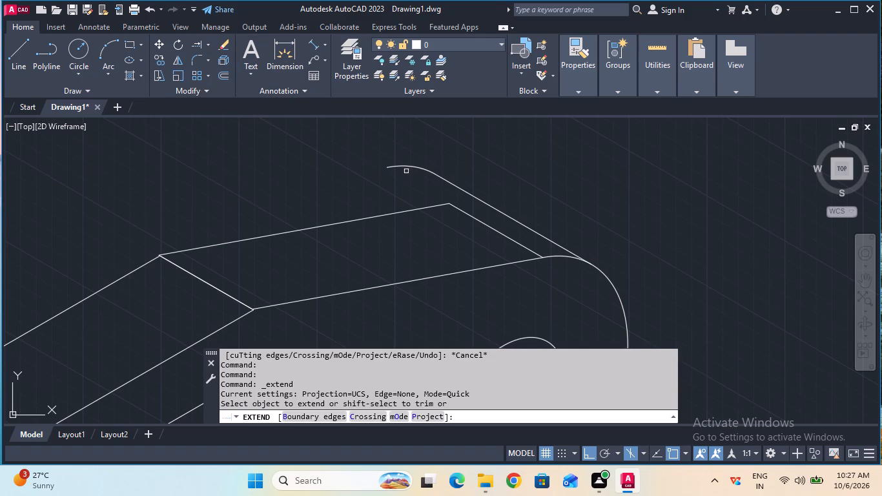
left_click(393, 167)
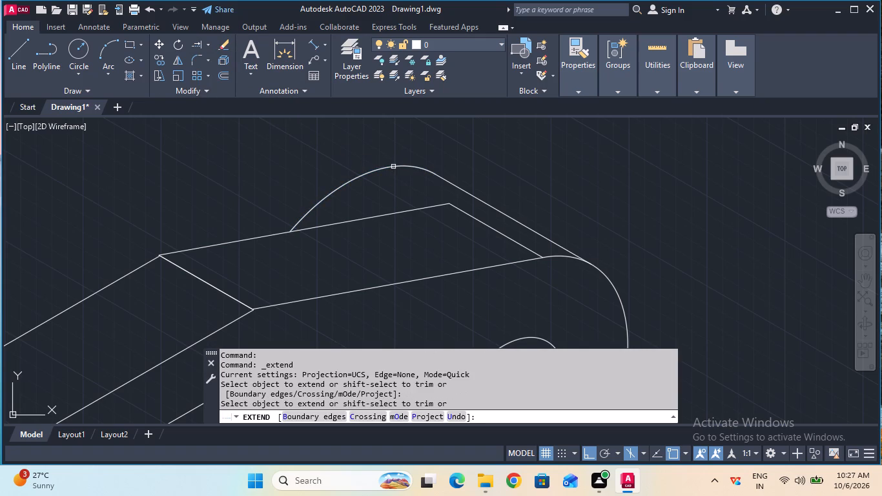
scroll(378, 152, "down", 3, "ctrl")
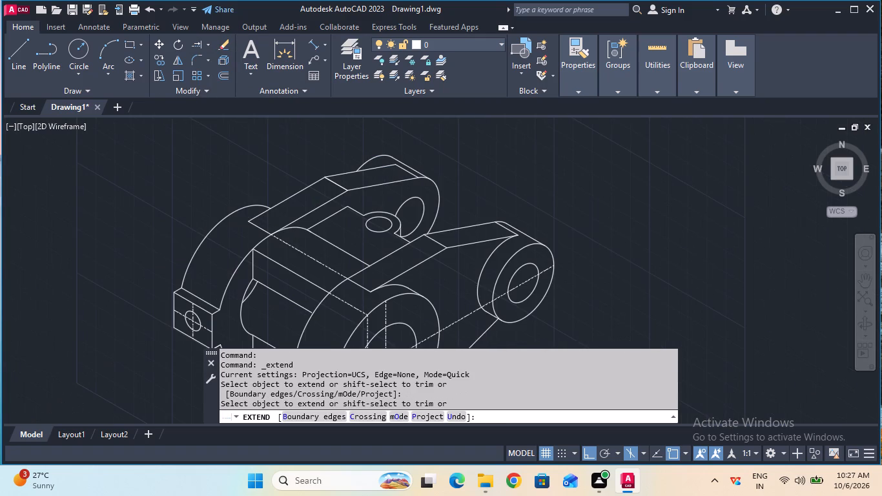
key("Escape")
Join all the objects of the isometric shifter link with the Join command.
scroll(378, 152, "down", 1, "ctrl")
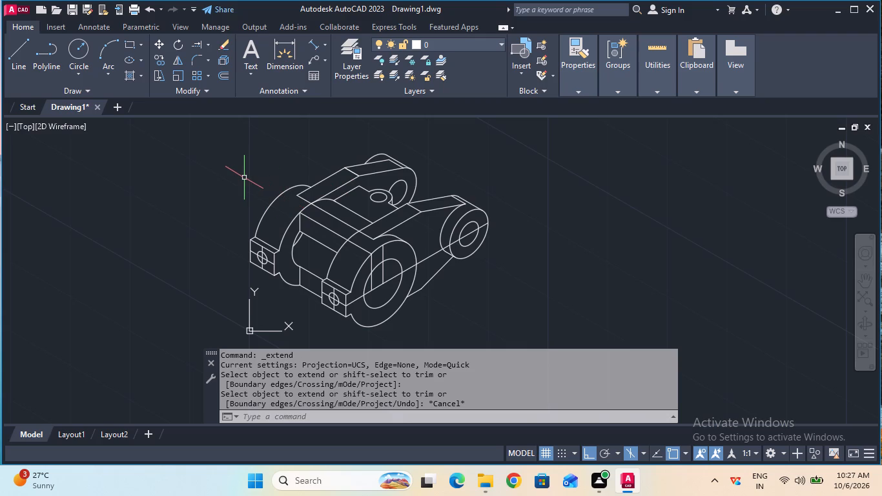
scroll(244, 178, "down", 1, "ctrl")
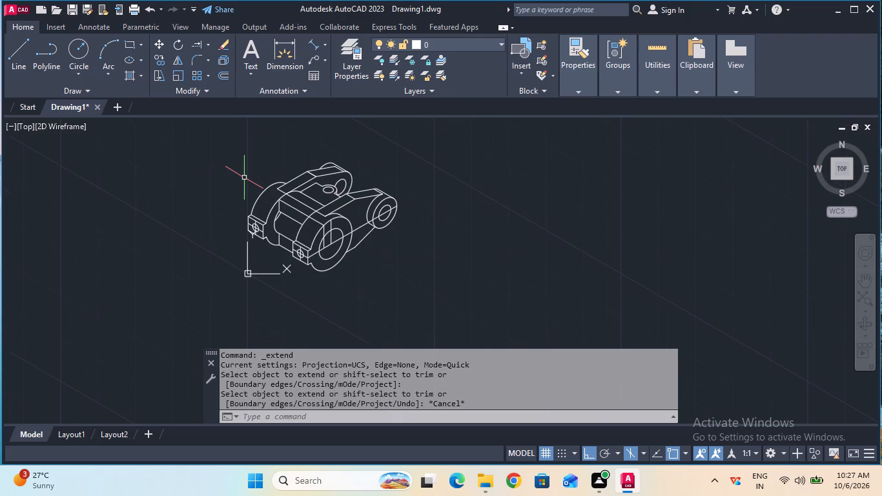
left_click(181, 144)
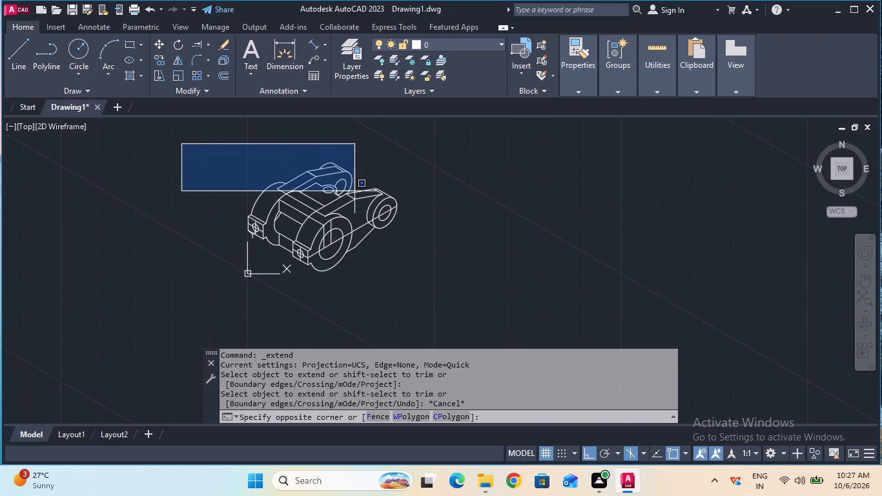
left_click(429, 294)
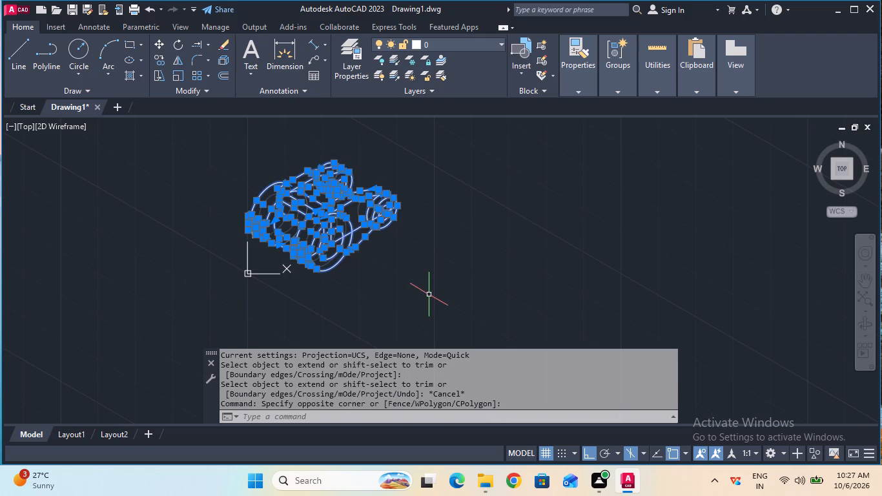
type("joi")
key("n")
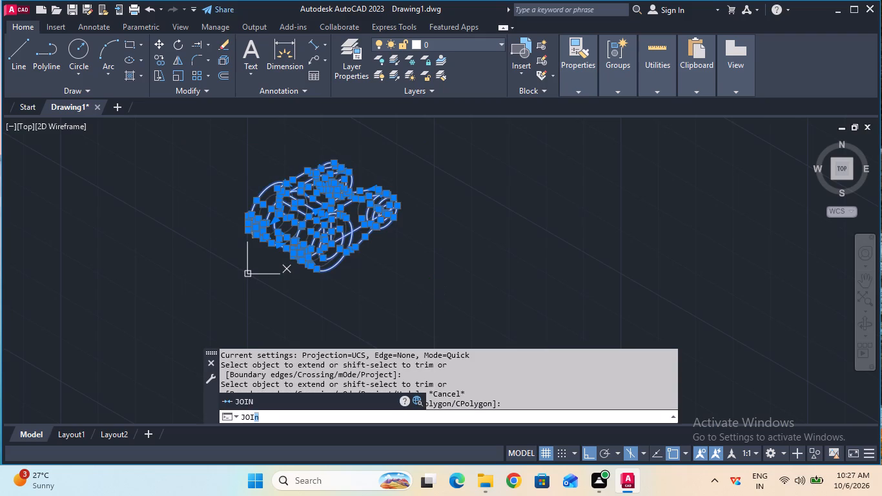
key("Return")
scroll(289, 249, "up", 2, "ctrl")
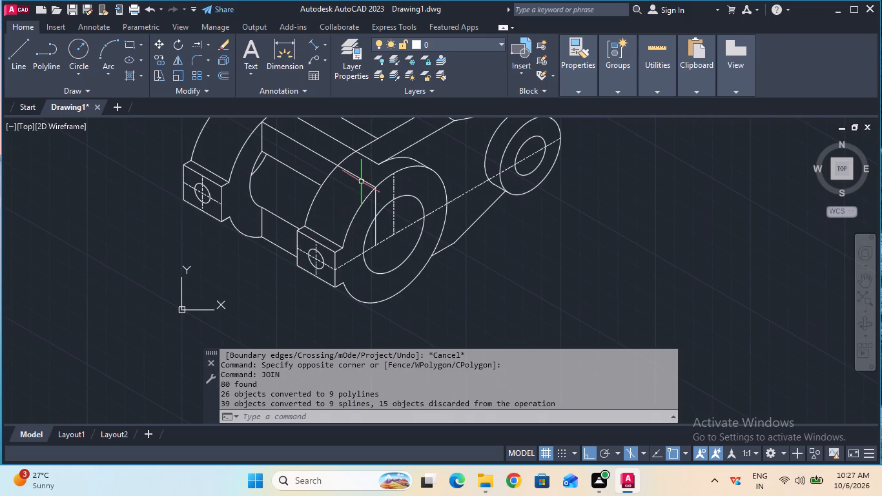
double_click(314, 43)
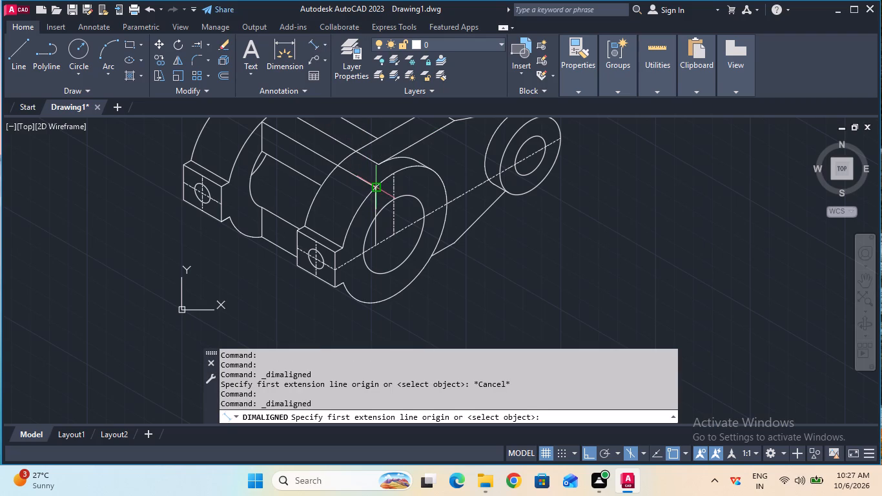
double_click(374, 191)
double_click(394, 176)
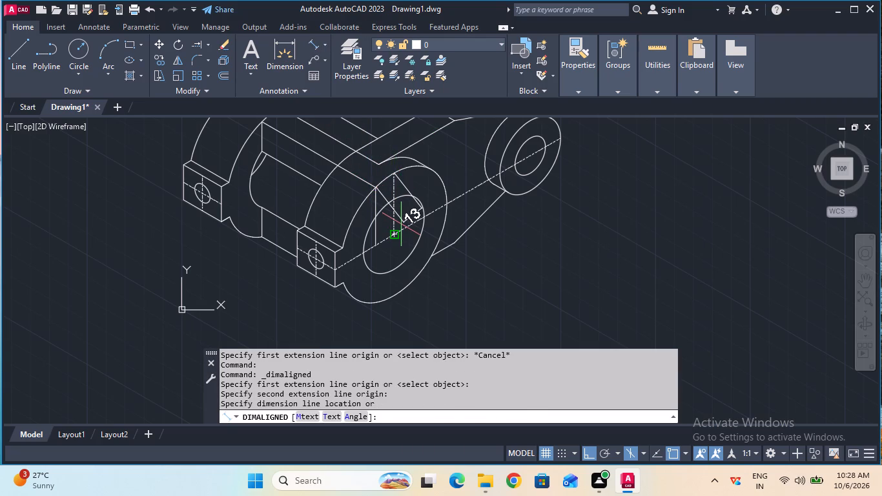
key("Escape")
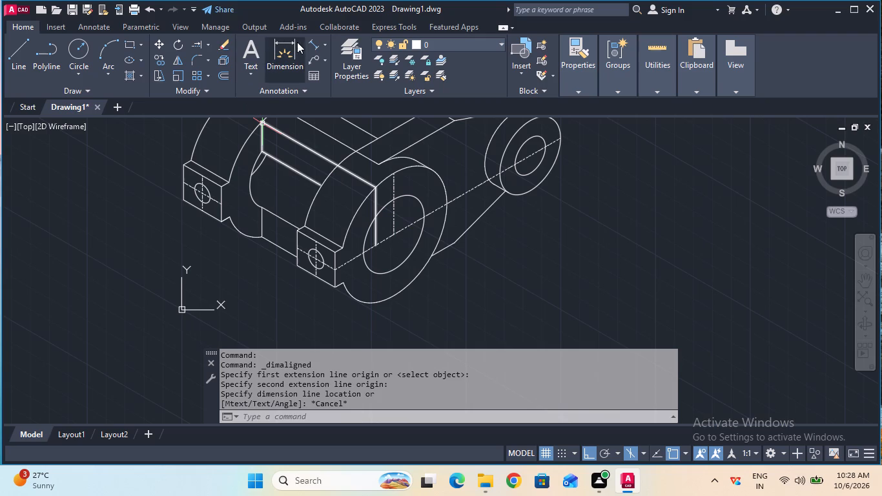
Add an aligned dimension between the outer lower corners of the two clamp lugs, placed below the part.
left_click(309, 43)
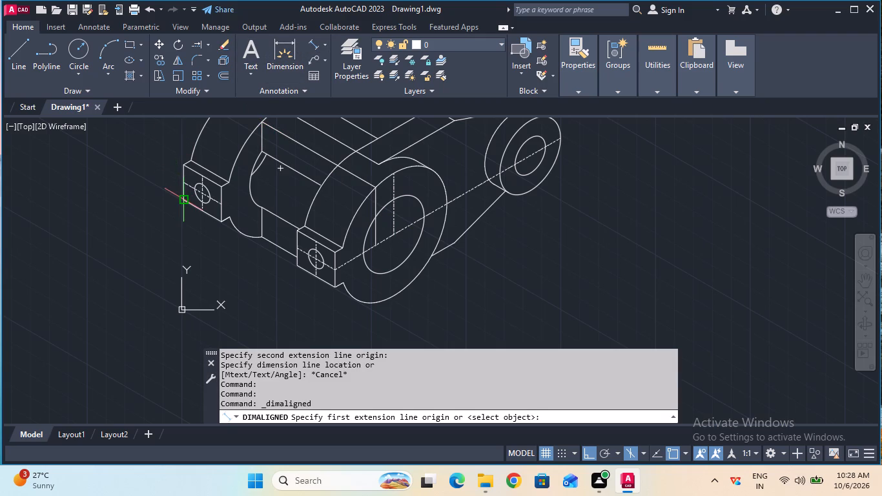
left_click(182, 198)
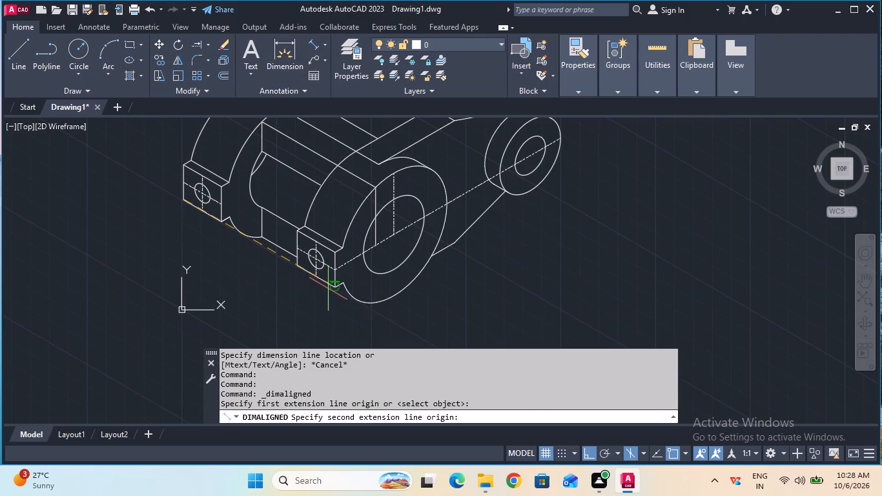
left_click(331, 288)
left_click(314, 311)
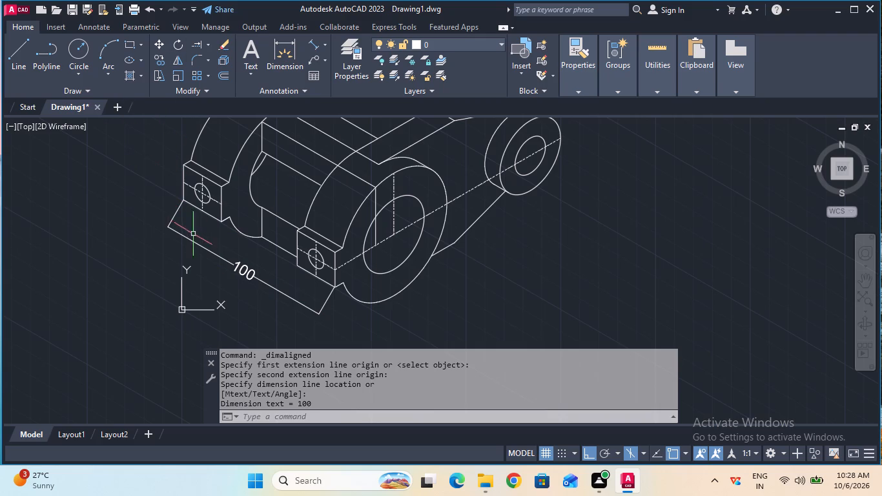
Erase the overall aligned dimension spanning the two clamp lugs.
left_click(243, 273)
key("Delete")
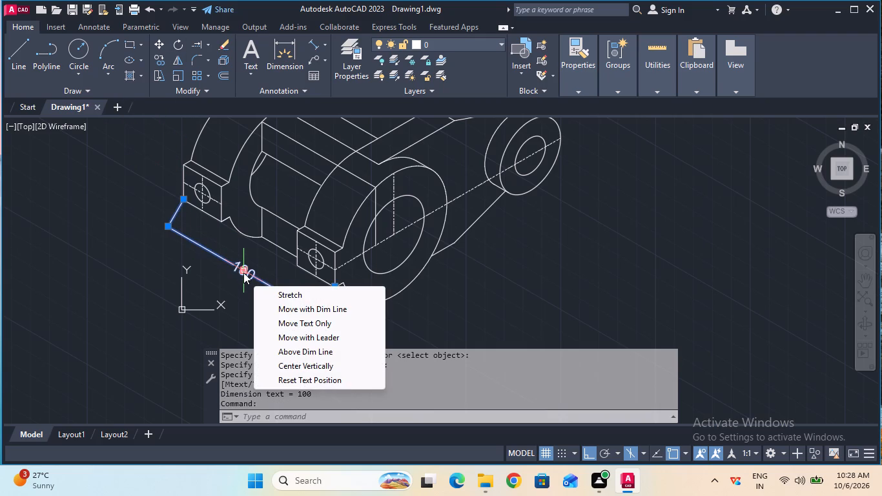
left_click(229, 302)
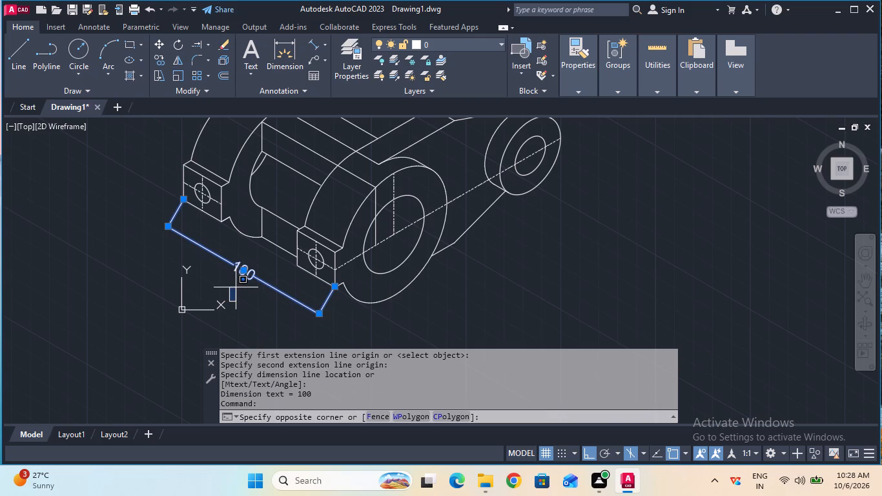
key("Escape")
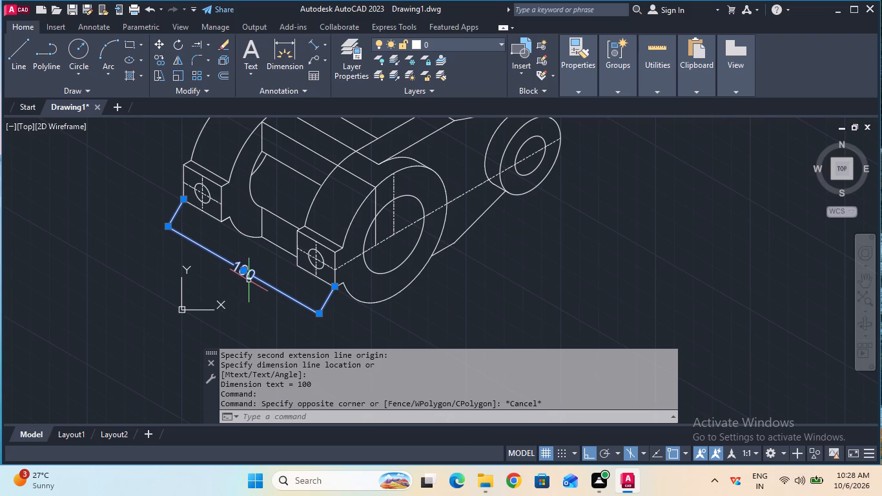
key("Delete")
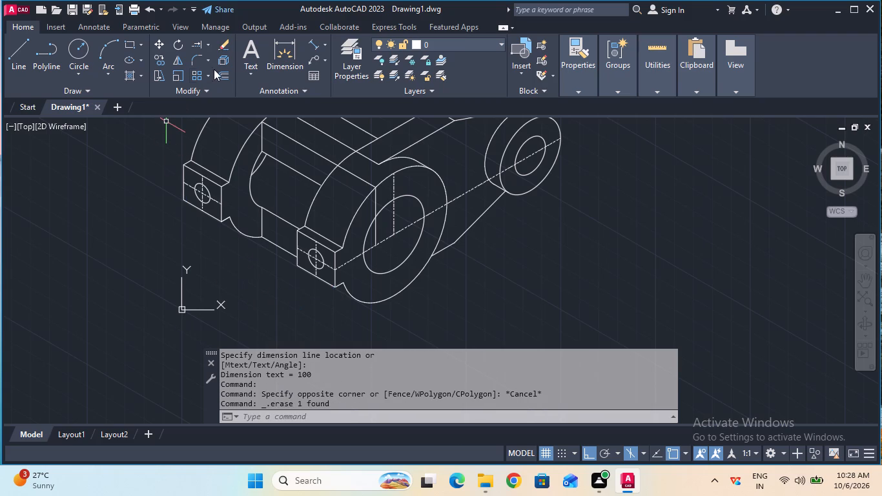
Add aligned dimensions for the height of the far lug's outer edge and the width of its lower edge.
double_click(313, 46)
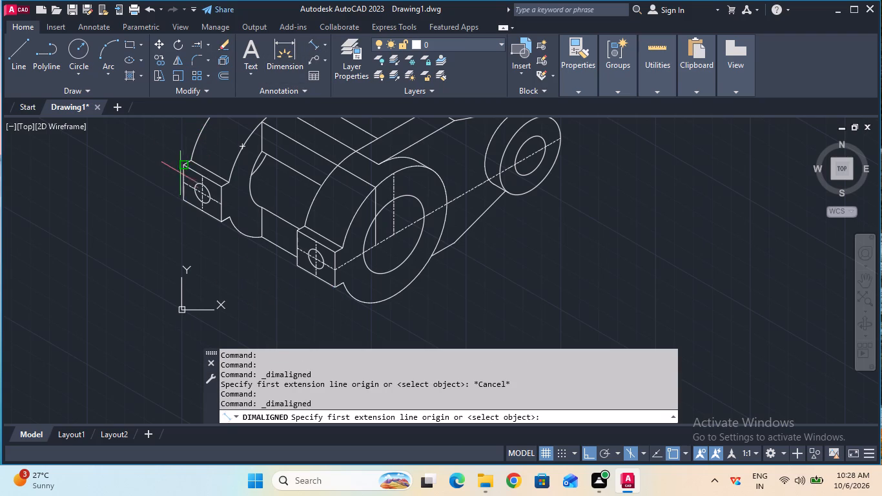
left_click(182, 162)
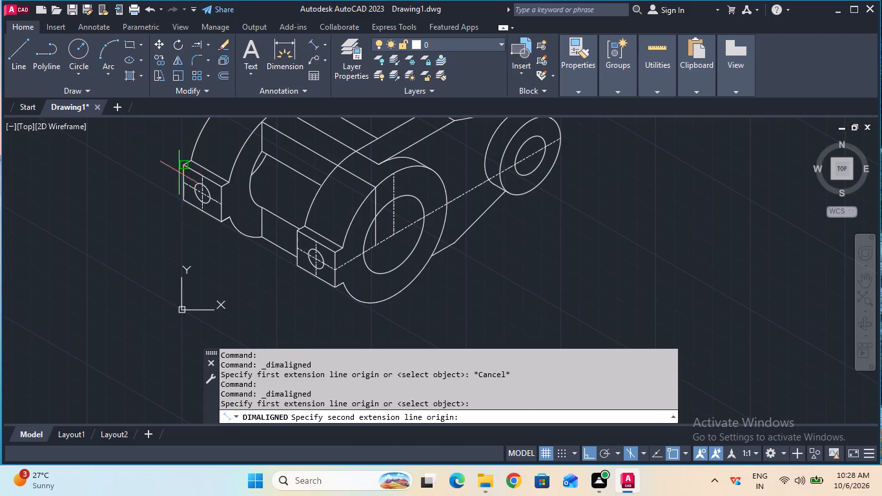
left_click(181, 198)
left_click(163, 196)
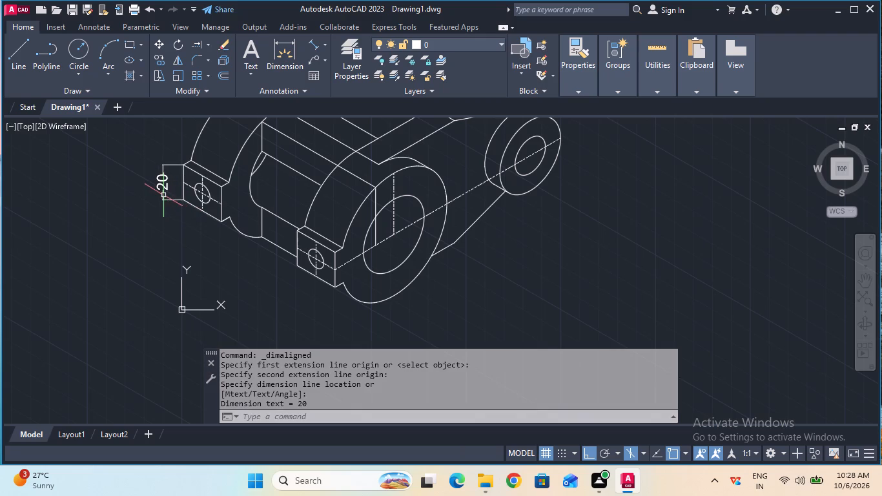
left_click(312, 49)
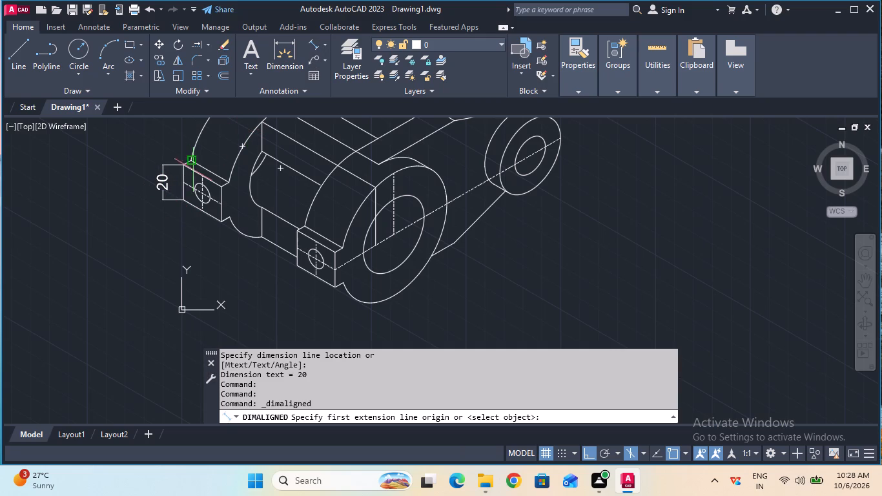
left_click(183, 203)
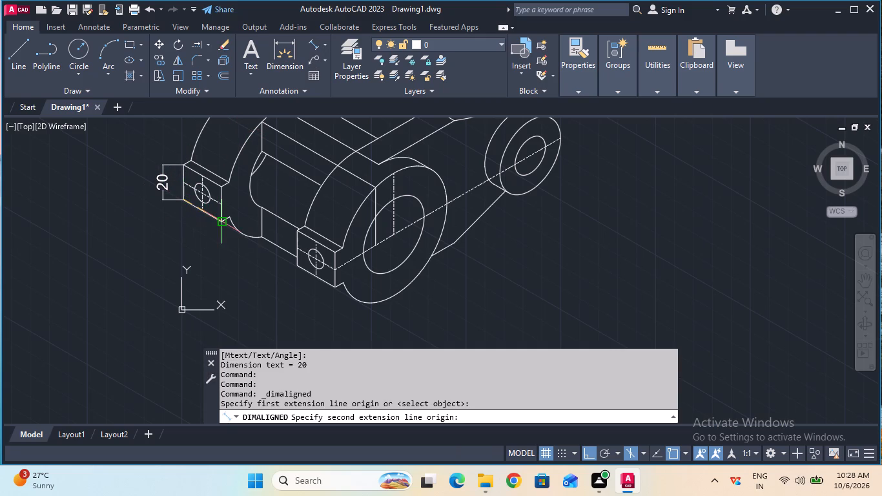
left_click(221, 221)
double_click(213, 250)
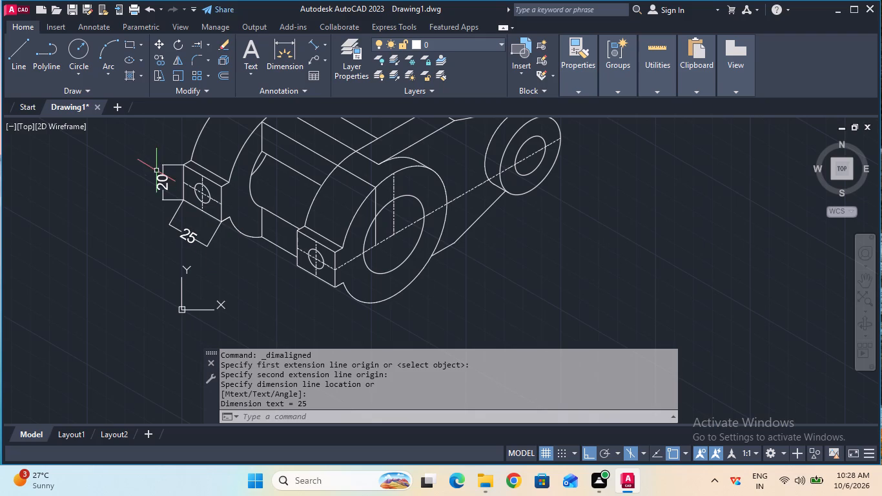
Add an aligned dimension from the upper corner to the midpoint of the far lug's inner vertical edge.
double_click(314, 46)
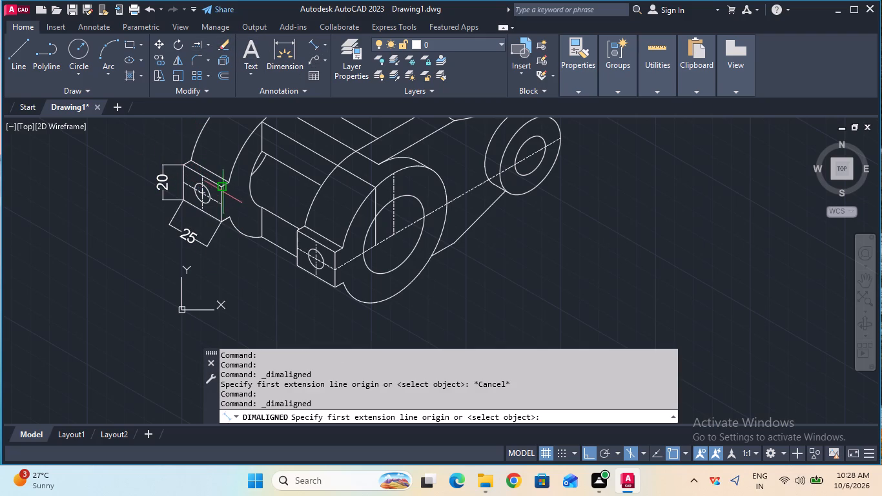
double_click(221, 188)
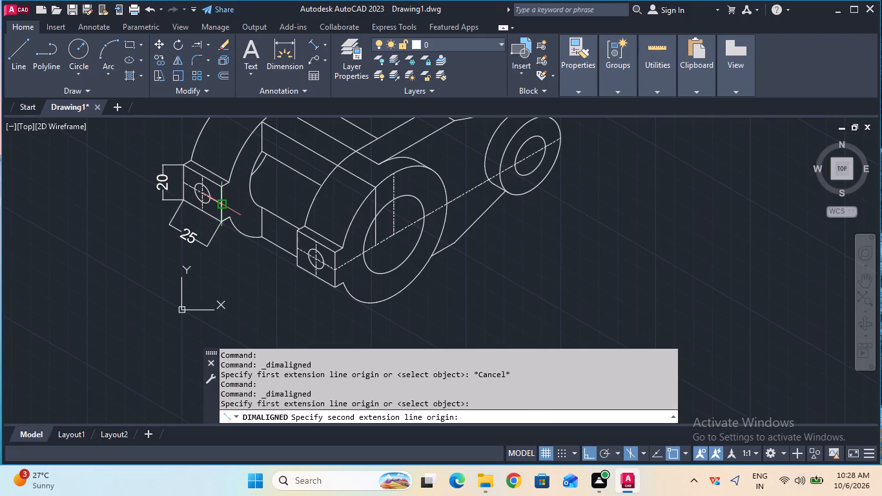
double_click(218, 203)
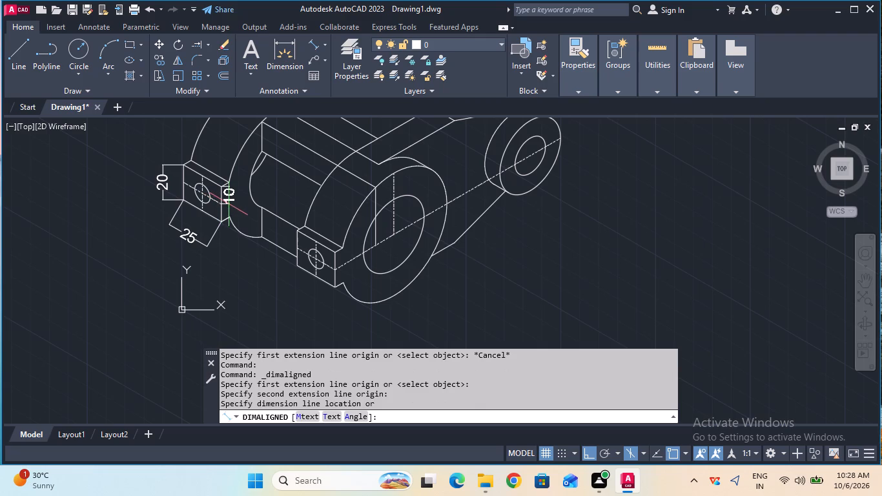
double_click(229, 204)
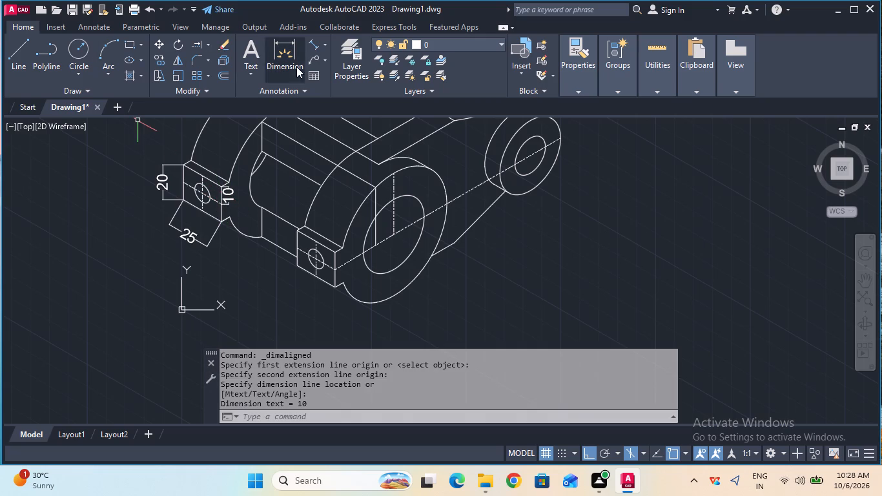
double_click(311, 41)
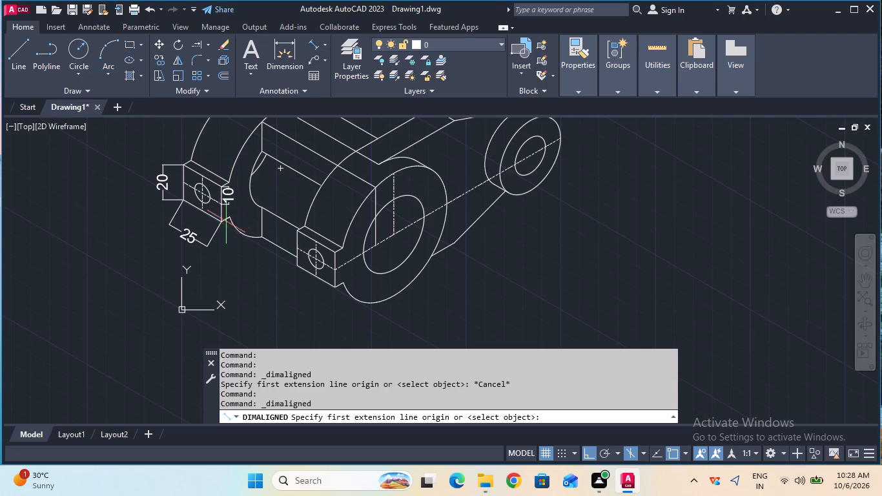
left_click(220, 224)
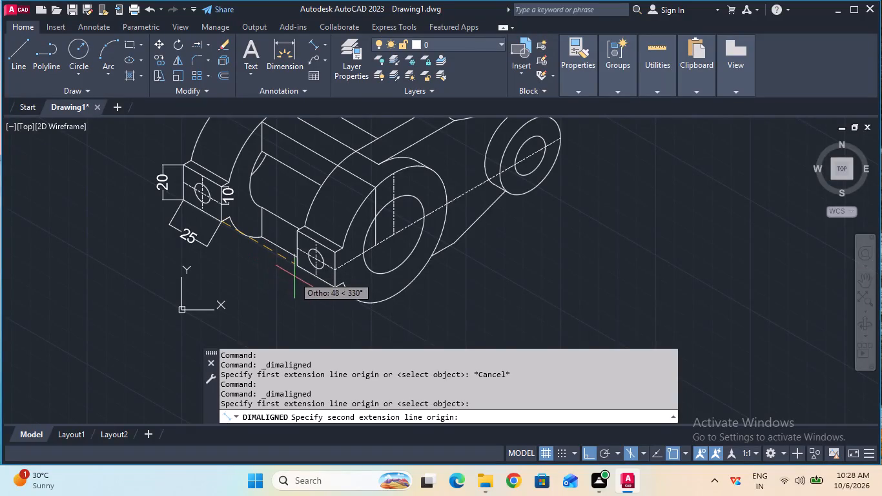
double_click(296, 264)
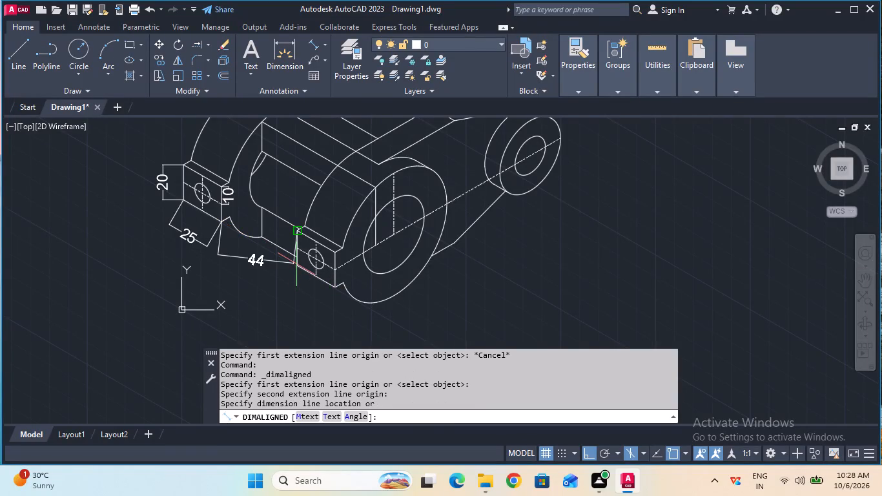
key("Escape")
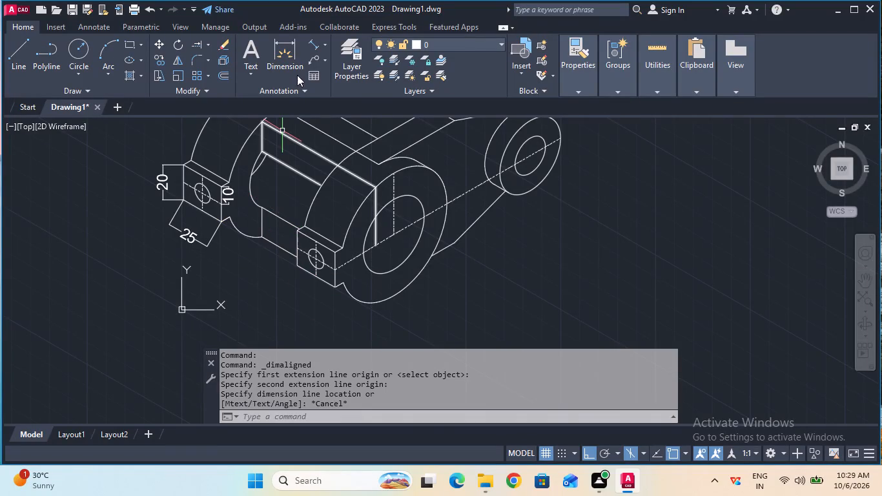
Add an aligned dimension for the gap between the two lugs' facing vertical edges at mid-height, placed below the part.
left_click(310, 46)
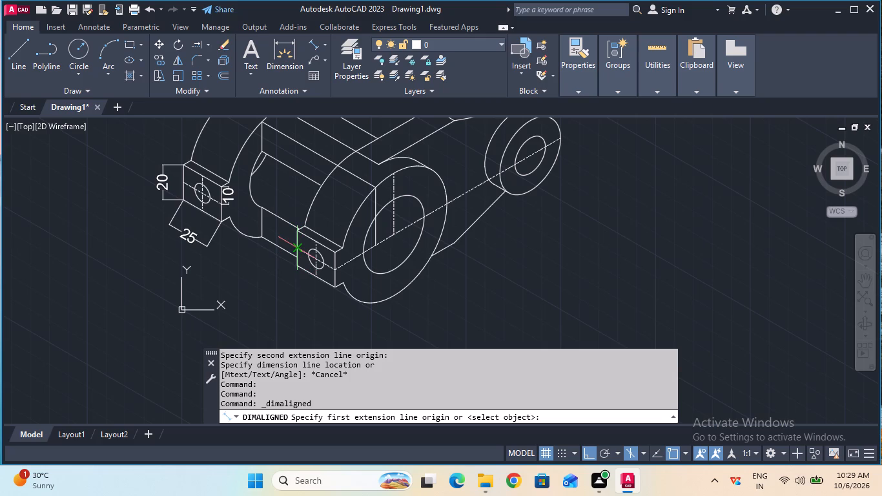
left_click(298, 249)
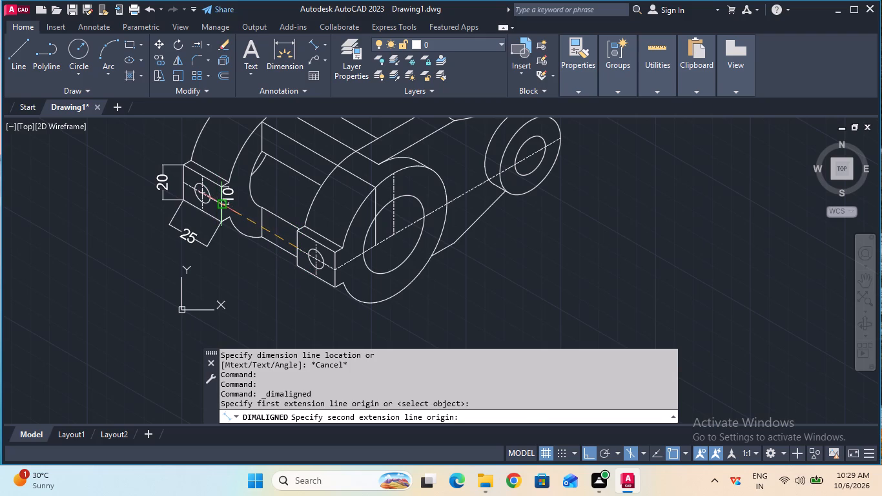
left_click(225, 201)
left_click(220, 260)
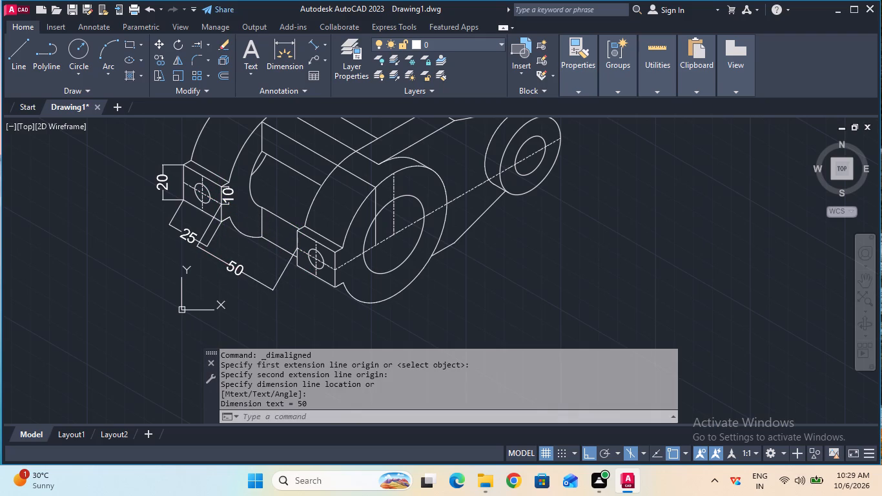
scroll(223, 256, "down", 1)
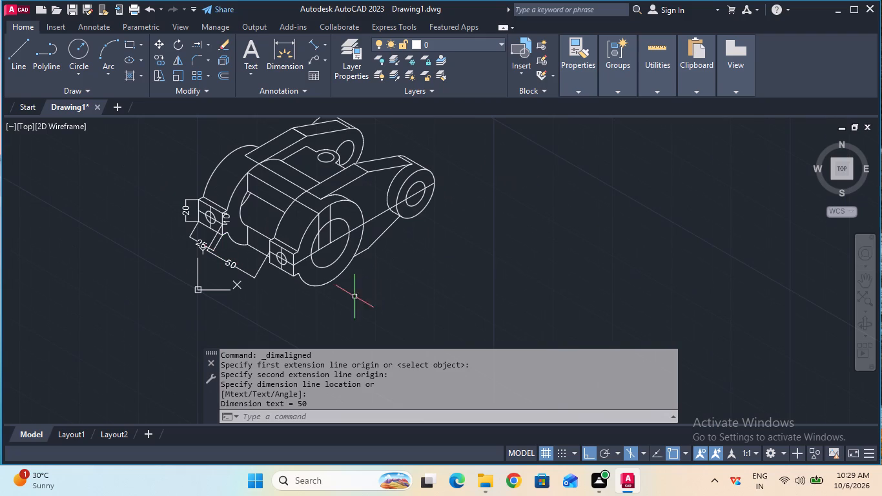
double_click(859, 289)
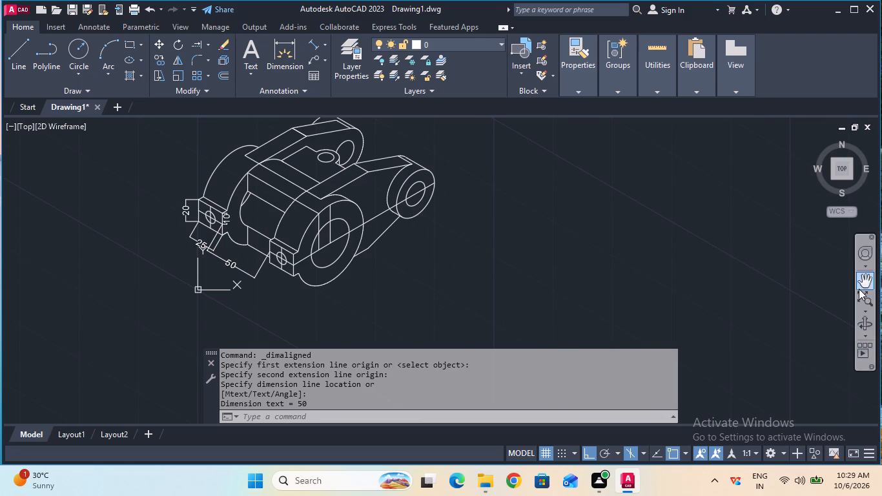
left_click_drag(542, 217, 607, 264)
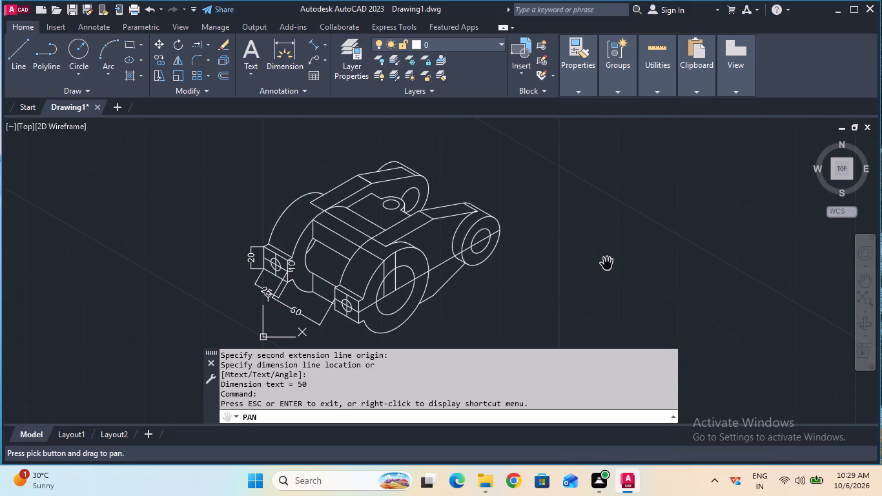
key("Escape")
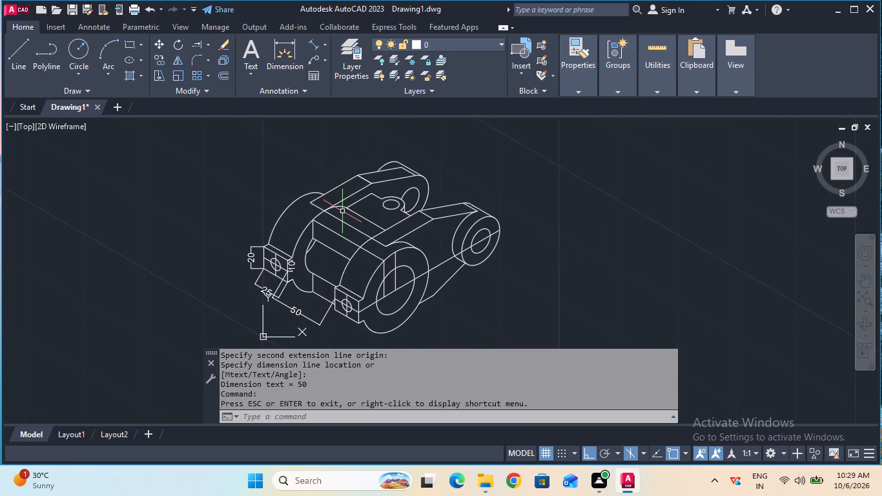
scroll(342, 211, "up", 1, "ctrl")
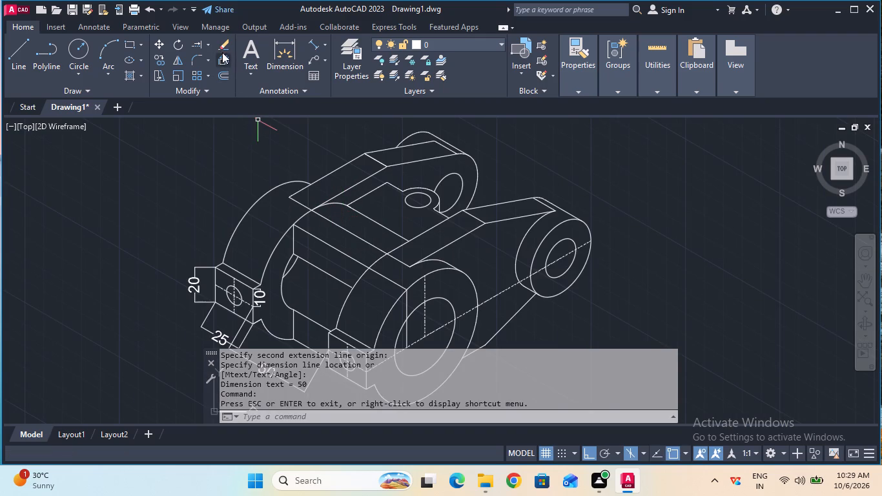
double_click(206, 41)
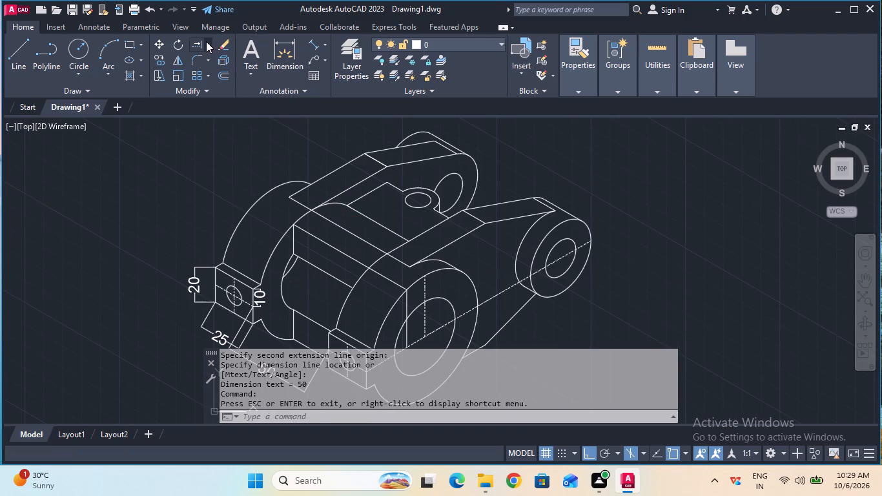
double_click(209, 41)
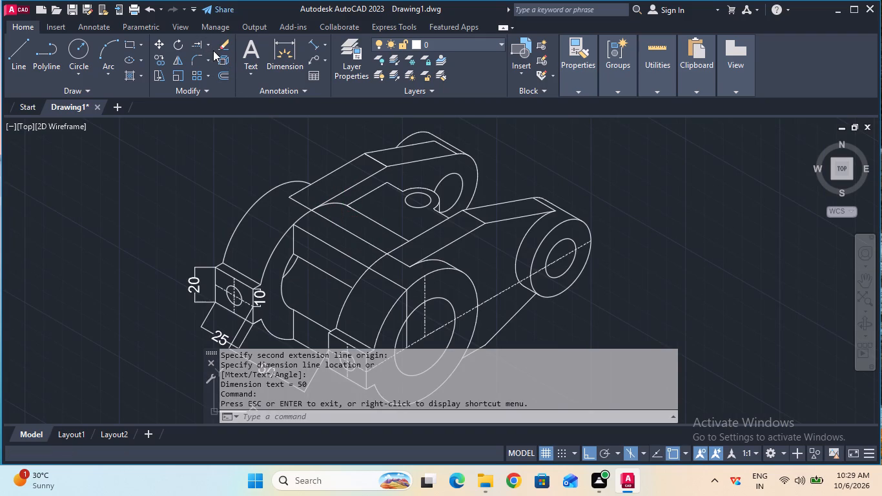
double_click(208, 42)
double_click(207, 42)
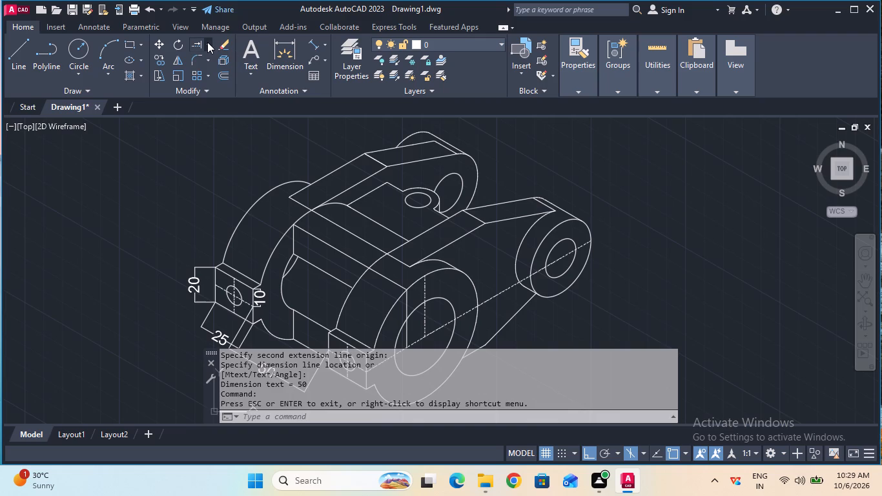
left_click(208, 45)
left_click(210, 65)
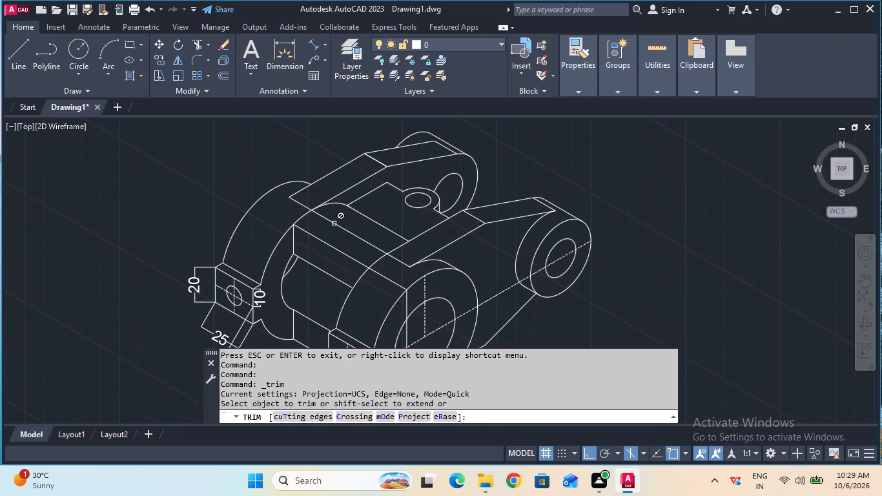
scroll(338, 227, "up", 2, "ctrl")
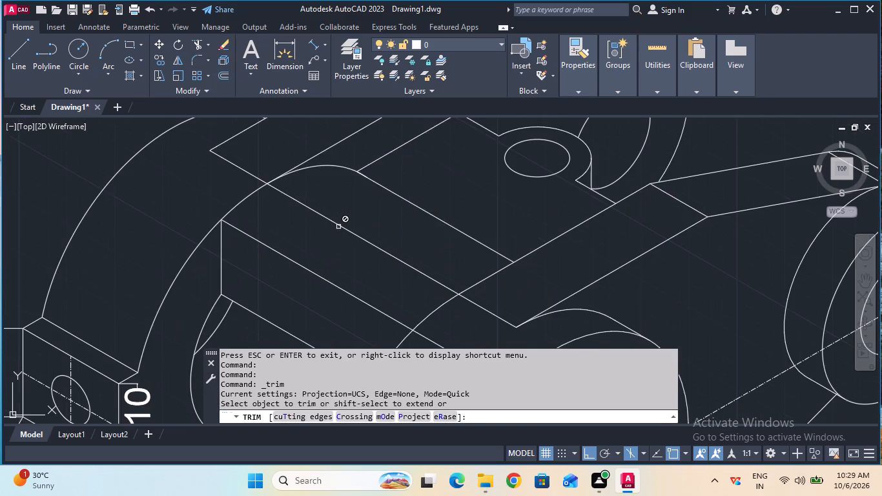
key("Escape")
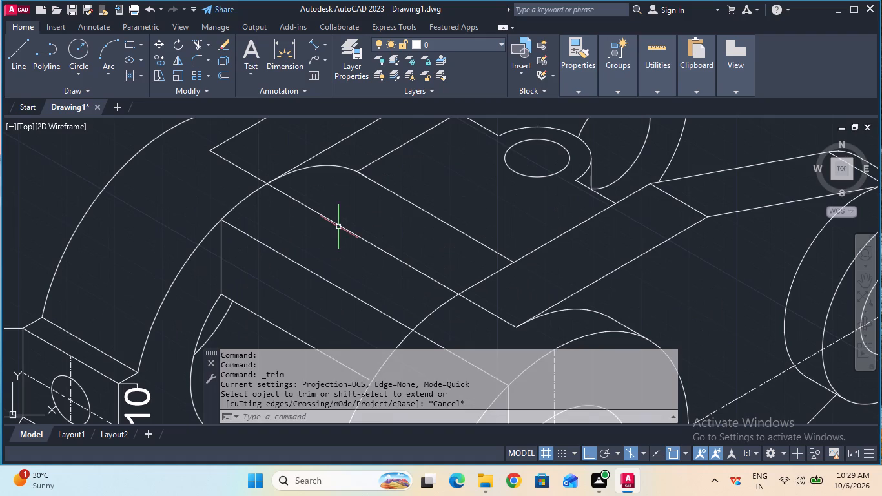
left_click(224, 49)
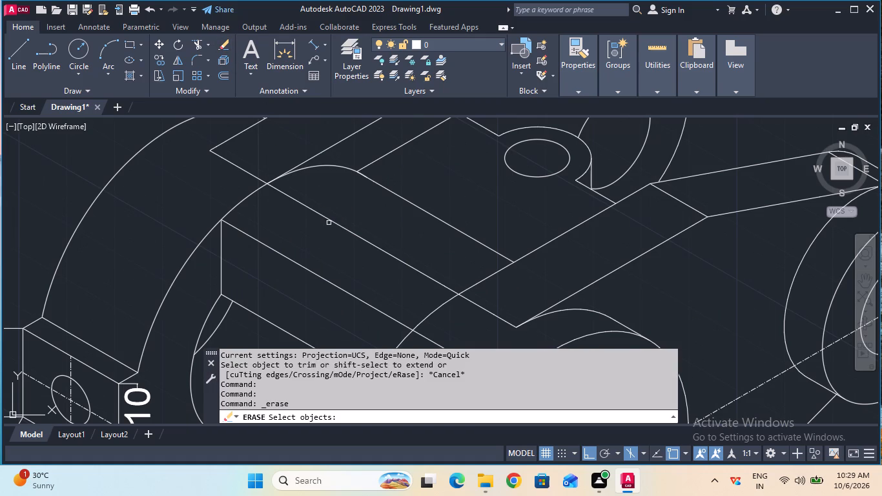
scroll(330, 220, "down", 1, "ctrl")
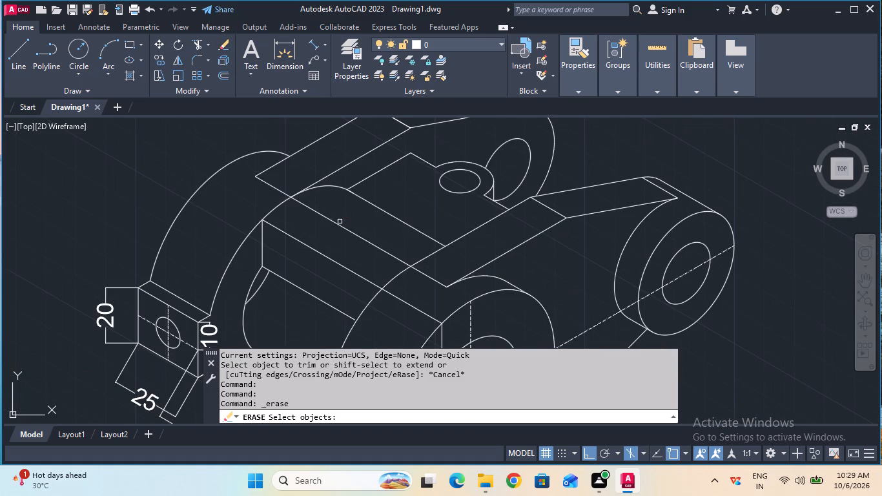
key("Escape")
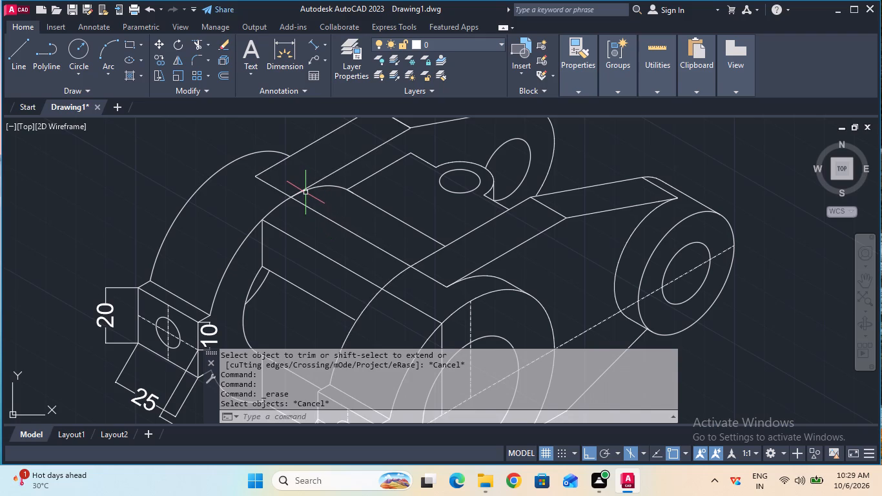
Switch to the top isoplane with Ortho off and add an aligned dimension across the far arm's top face at its bend.
double_click(864, 284)
left_click_drag(766, 250, 800, 331)
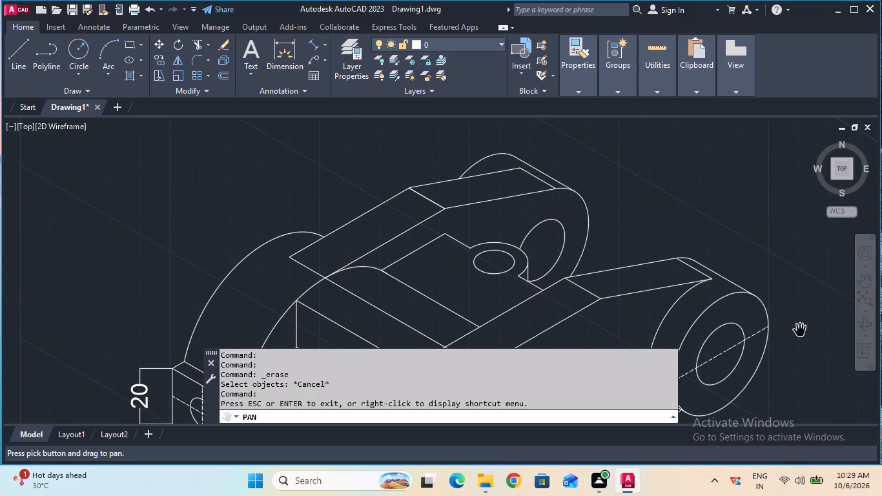
key("Escape")
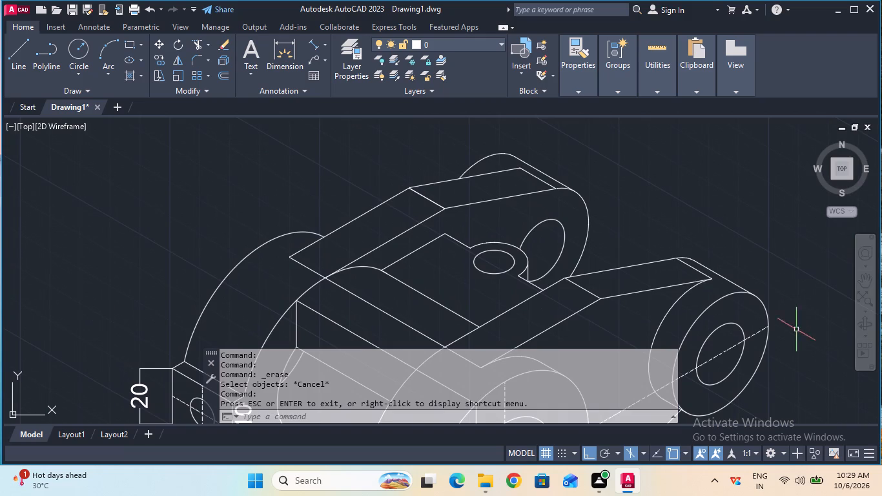
left_click(311, 46)
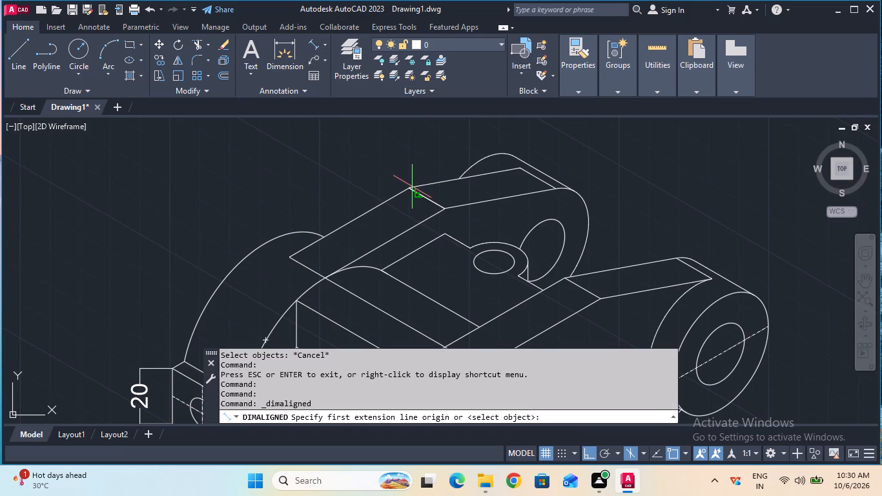
key("F5")
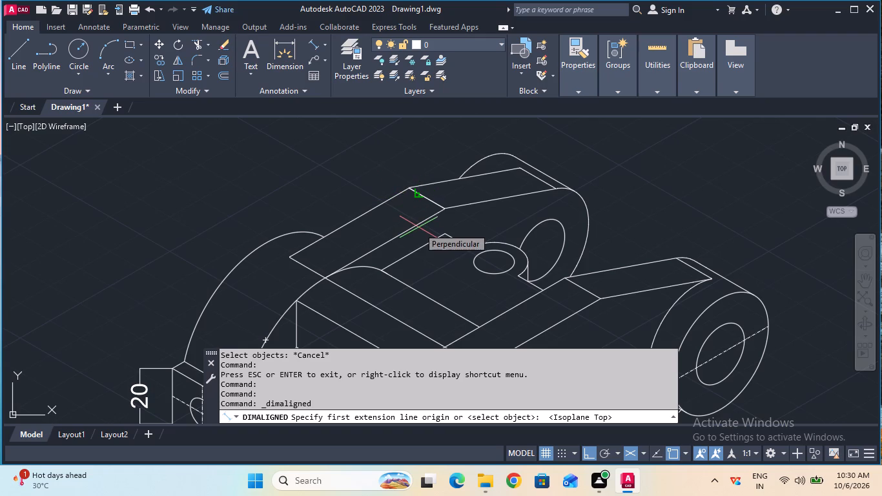
key("F8")
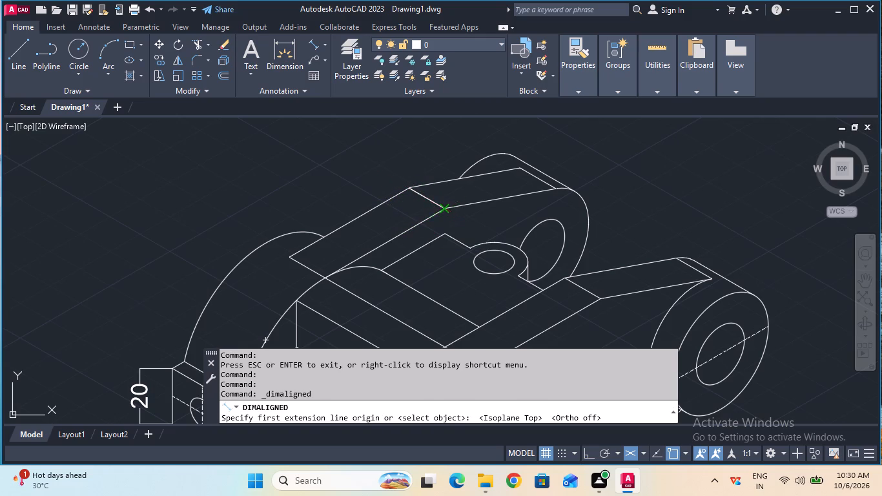
left_click(443, 209)
left_click(409, 187)
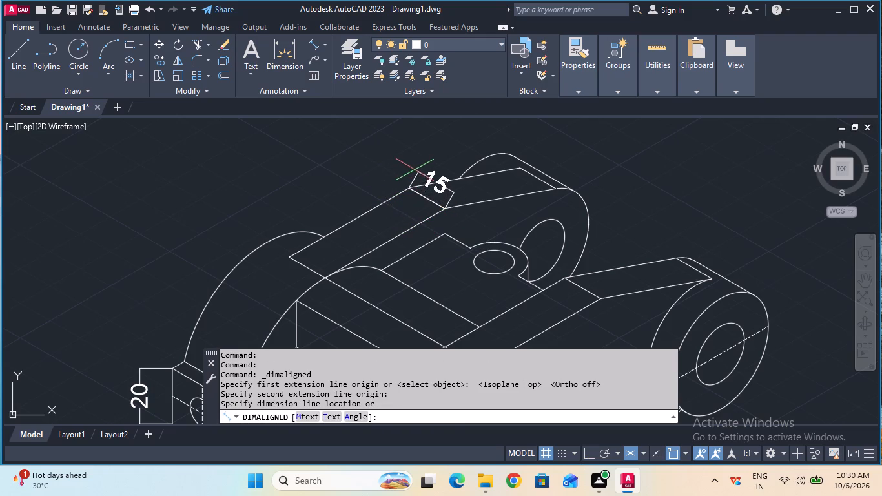
left_click(422, 169)
Add an aligned dimension along the inner edge of the far arm's sloping top face, from the clamp body to the bend.
left_click(317, 47)
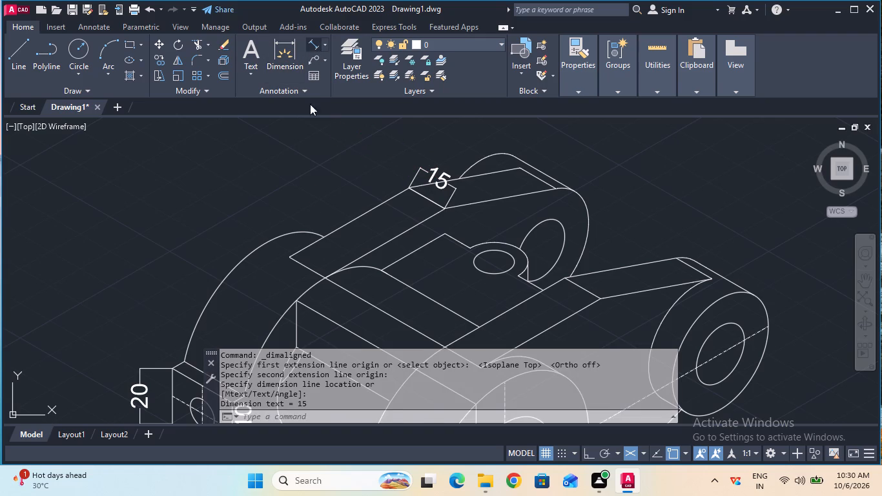
left_click(327, 280)
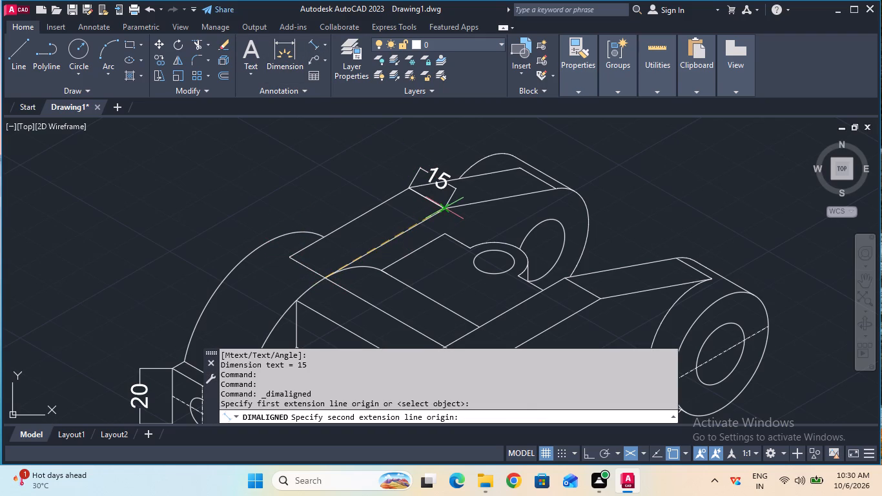
left_click(447, 209)
left_click(429, 183)
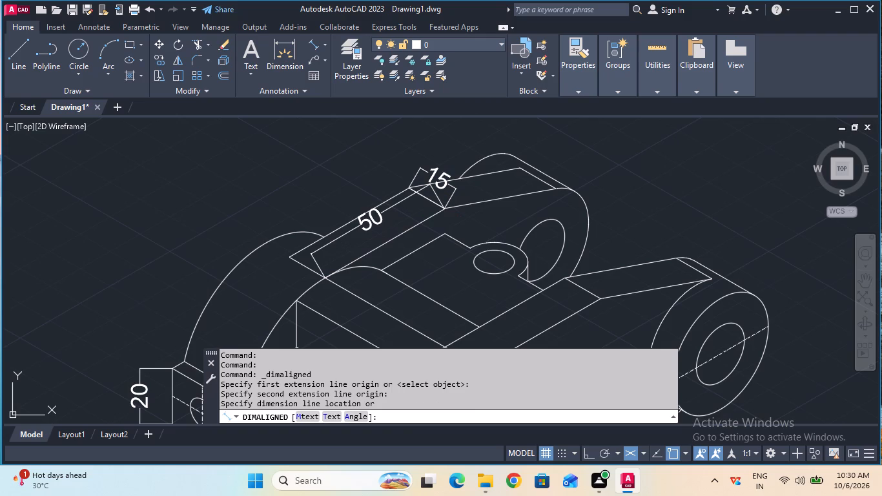
Add an aligned centre-to-centre dimension between the near clamp bore and the near arm's end hole, placed below the arm.
left_click(859, 279)
left_click_drag(779, 245, 746, 138)
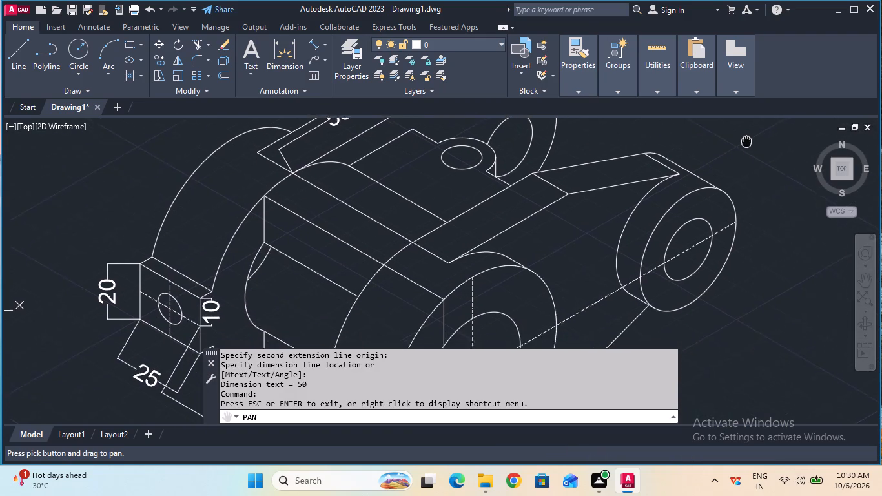
left_click_drag(746, 138, 738, 124)
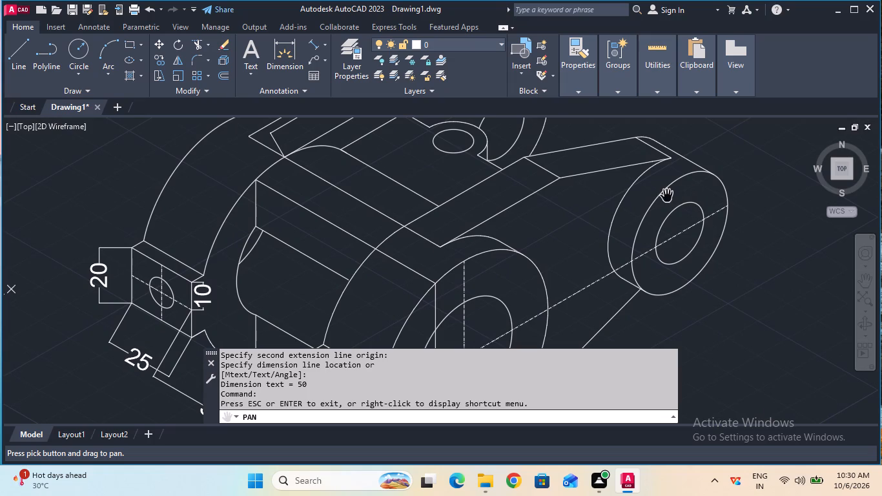
scroll(666, 196, "down", 1, "ctrl")
key("Escape")
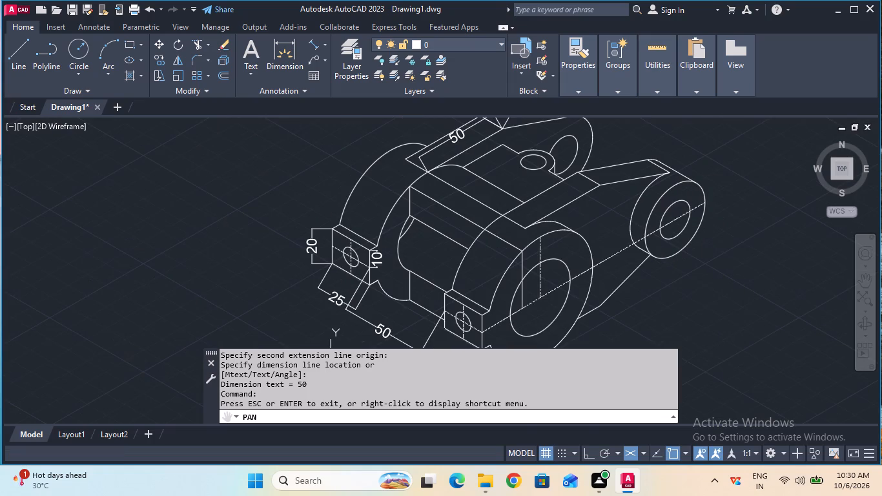
left_click(315, 46)
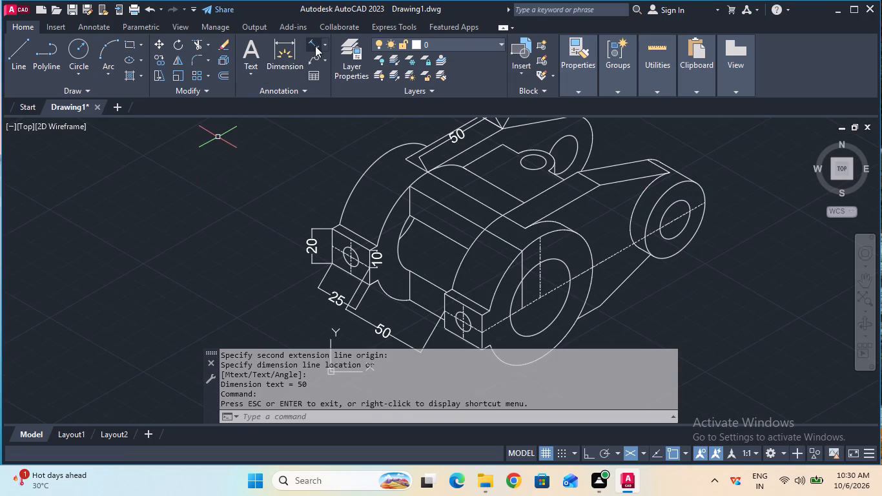
left_click(542, 297)
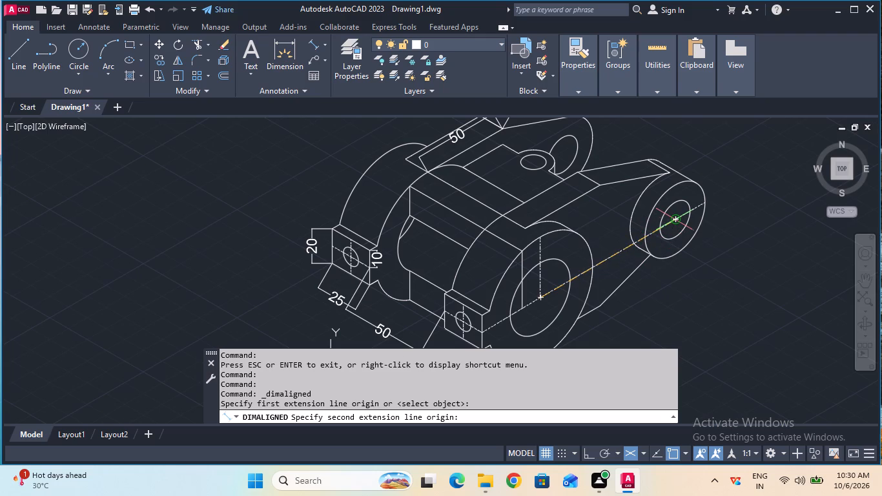
left_click(675, 220)
left_click(695, 258)
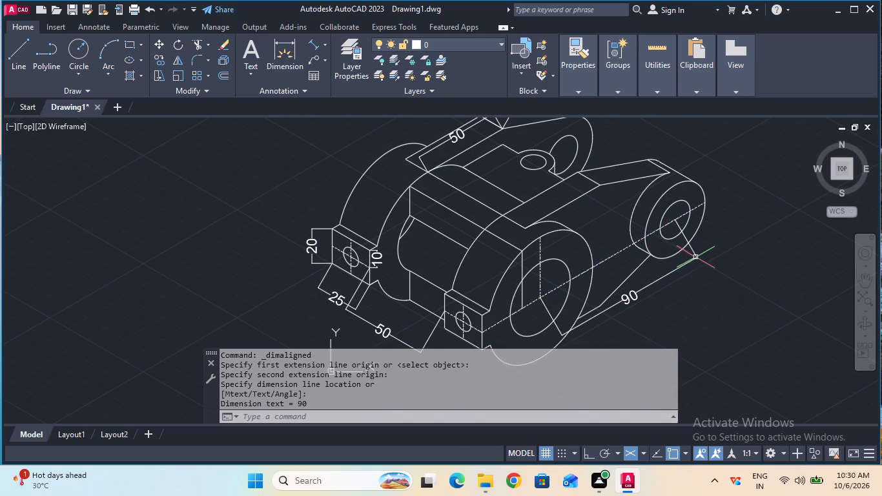
Add an aligned dimension from the lower end of the near clamp face's vertical edge to the bore centre, placed inside the bore.
left_click(315, 48)
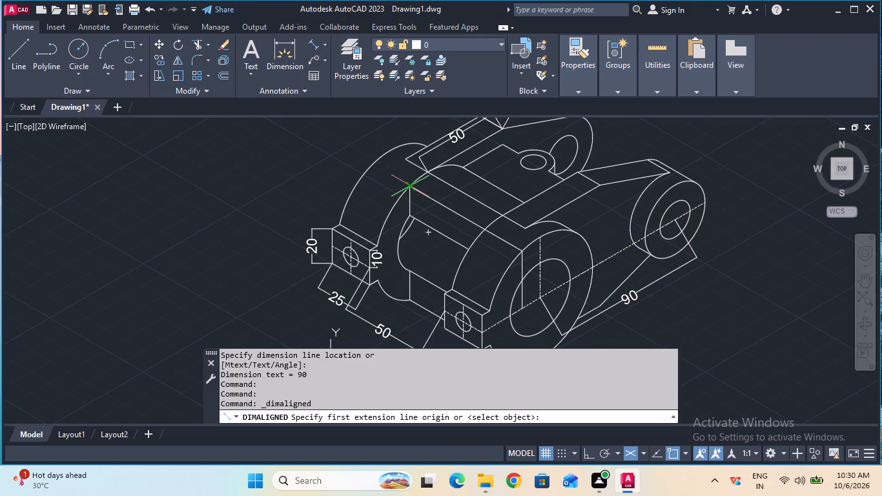
left_click(525, 308)
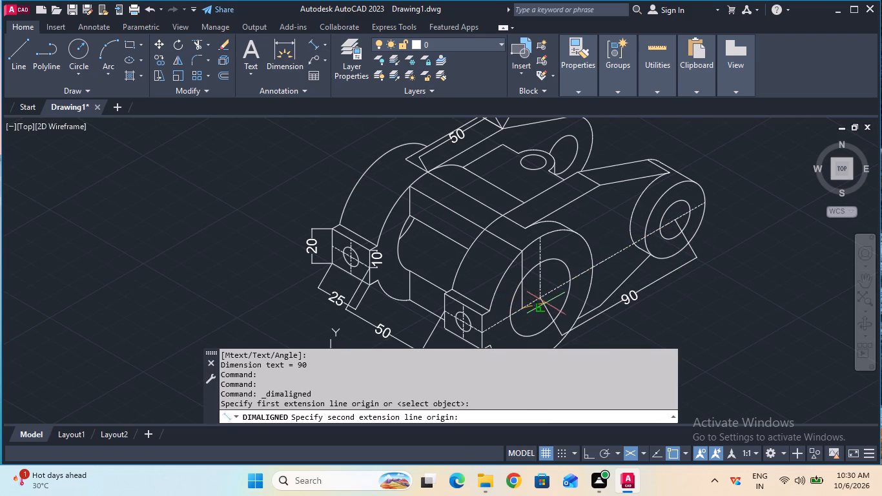
left_click(537, 296)
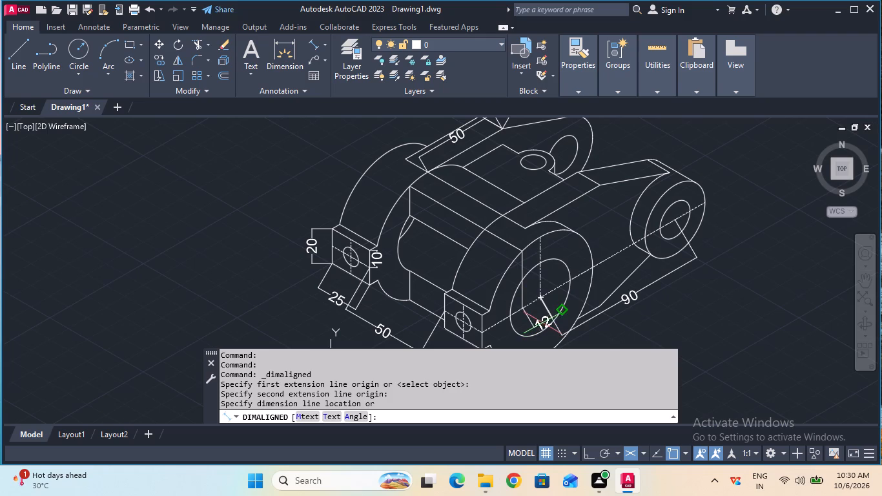
left_click(542, 323)
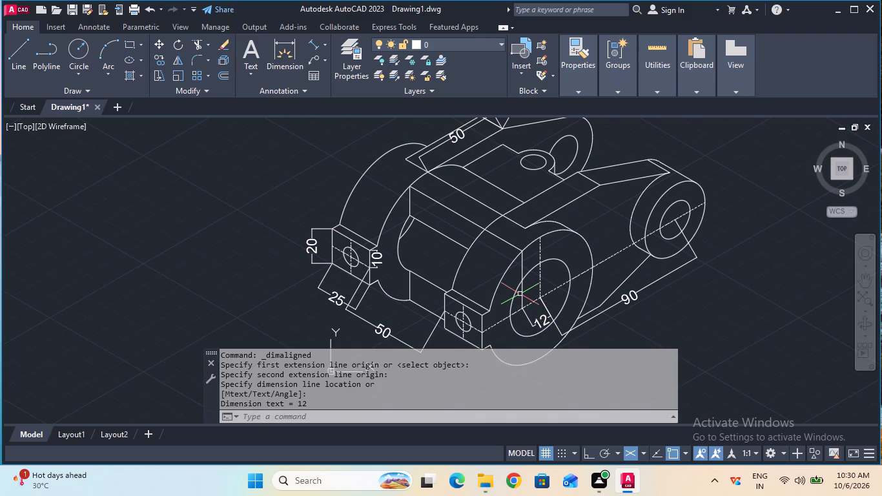
Add a 25 mm aligned dimension across the top of the near arm's rounded end, placed above it.
double_click(313, 40)
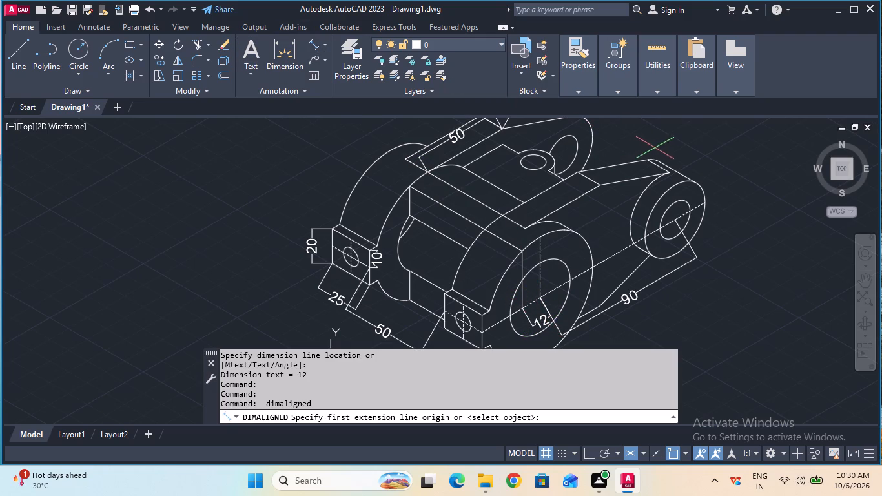
left_click(699, 187)
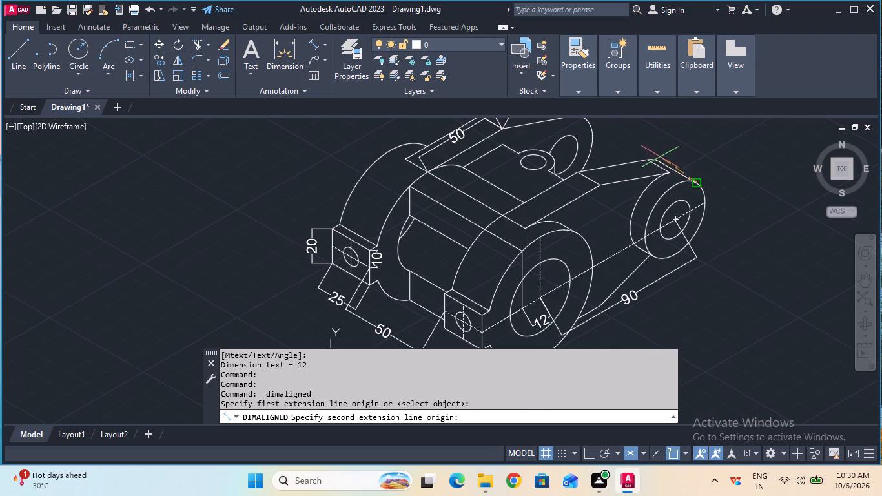
type("25")
key("Return")
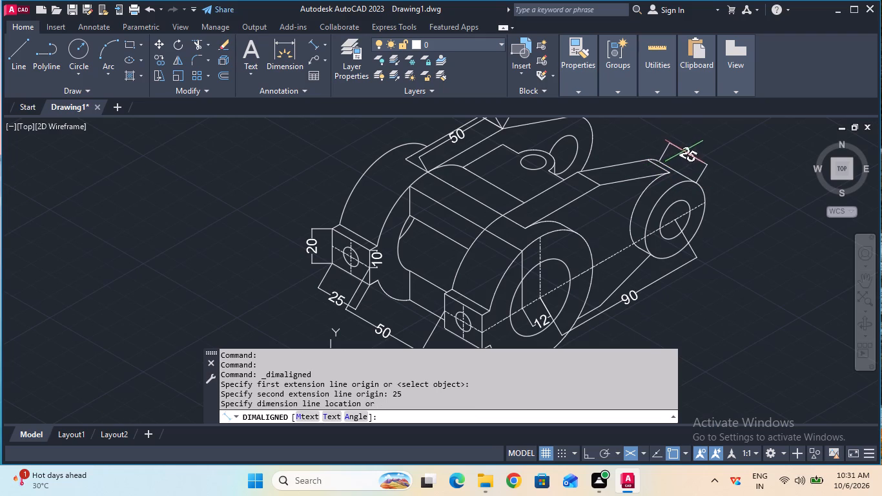
left_click(684, 149)
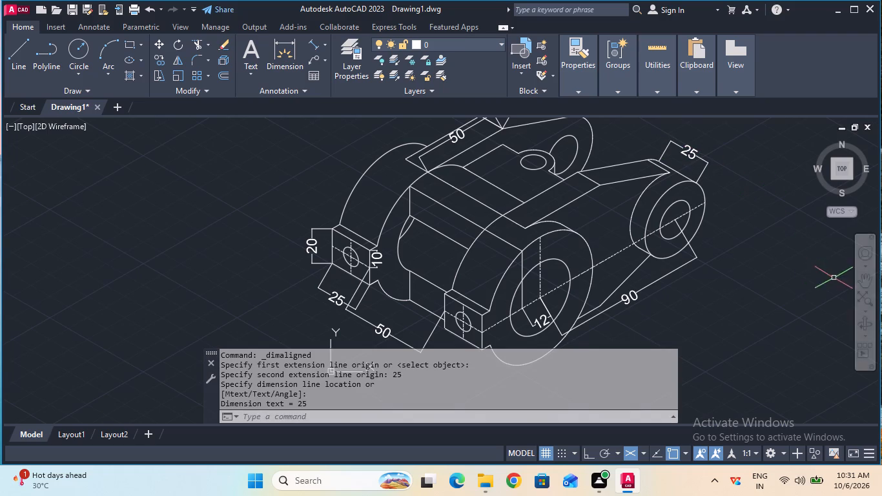
Add an aligned dimension between the front and rear rims of the near arm's rounded end, placed beside the end hole.
left_click(864, 280)
left_click_drag(785, 240, 830, 305)
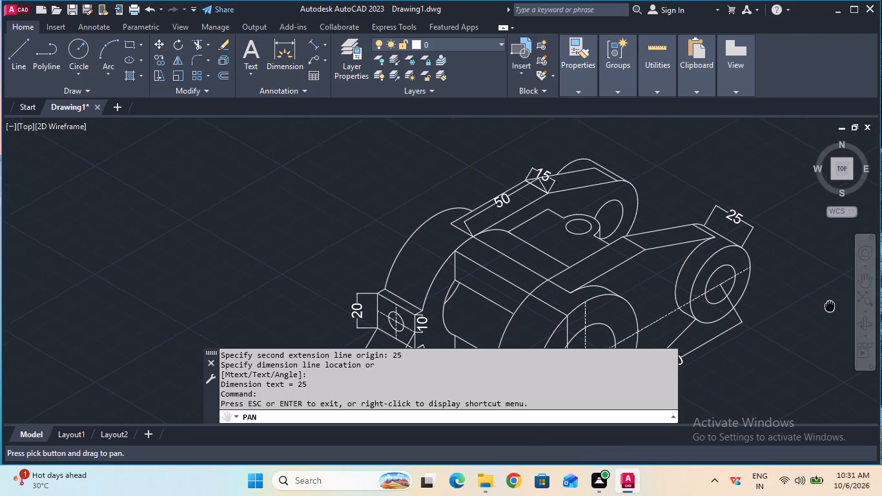
left_click_drag(830, 305, 830, 305)
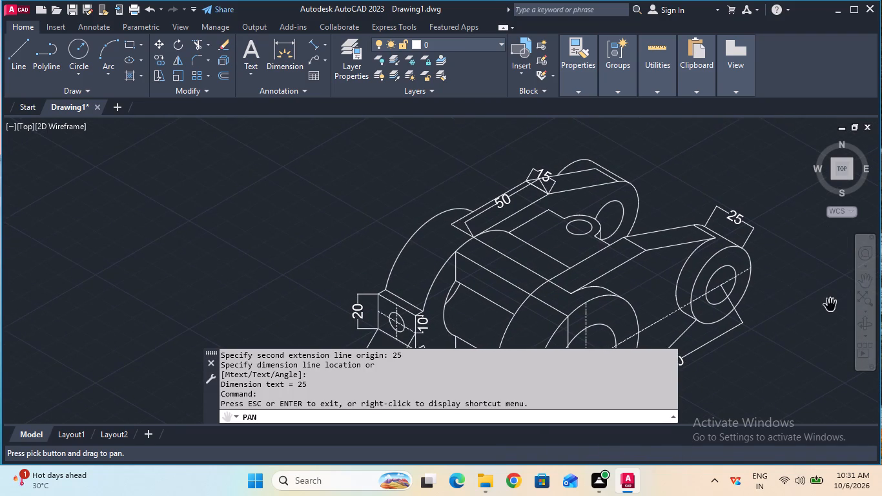
key("Escape")
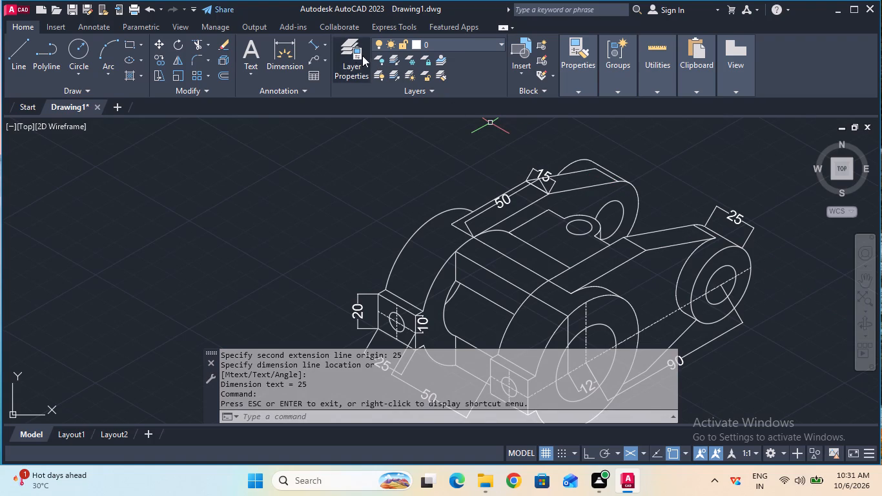
left_click(317, 46)
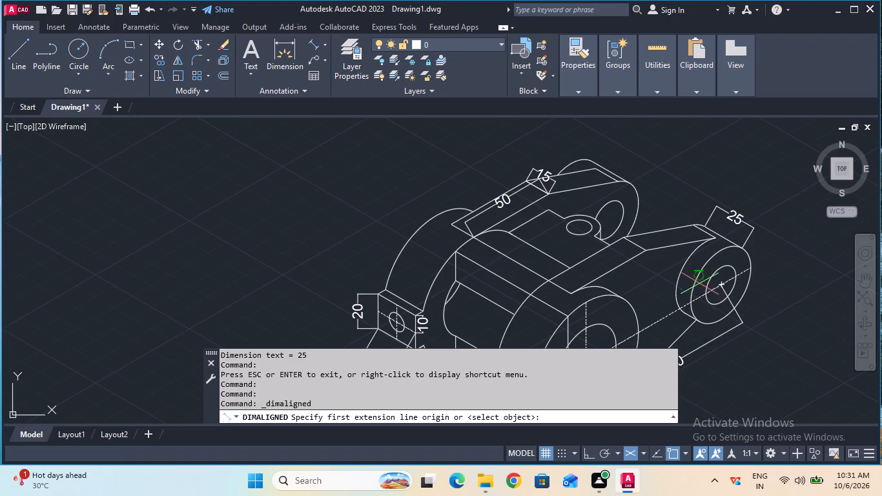
left_click(695, 273)
left_click(679, 265)
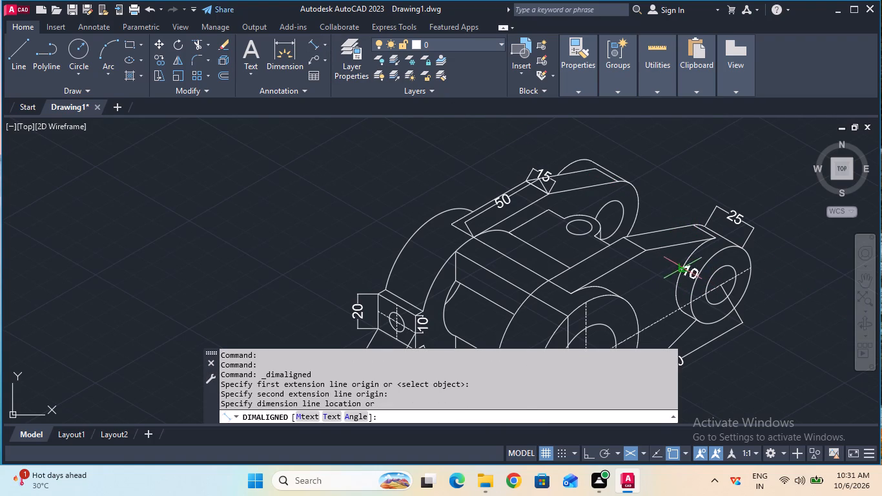
left_click(677, 285)
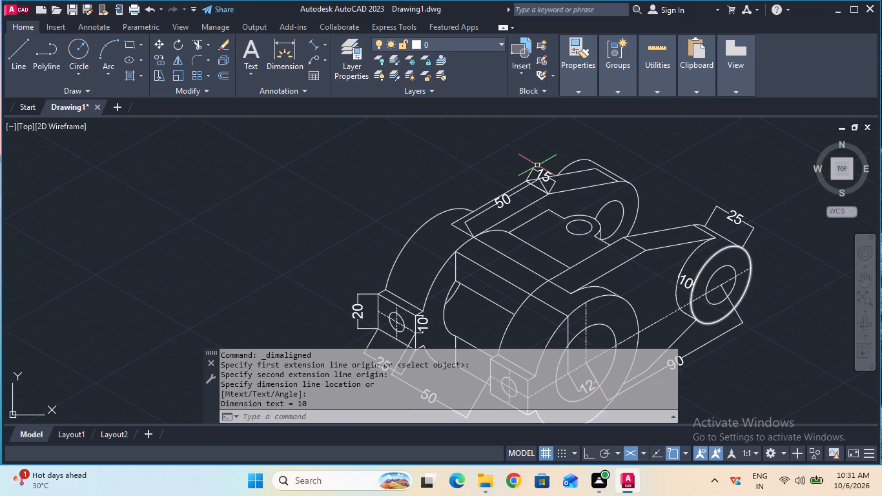
Add an aligned dimension across the near arm's top face at its bend, placed on the bend line.
left_click(313, 45)
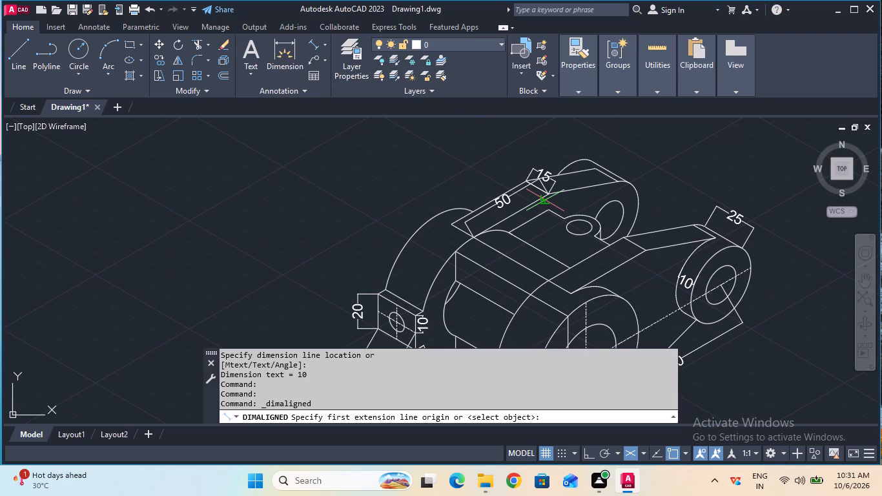
left_click(622, 236)
left_click(645, 248)
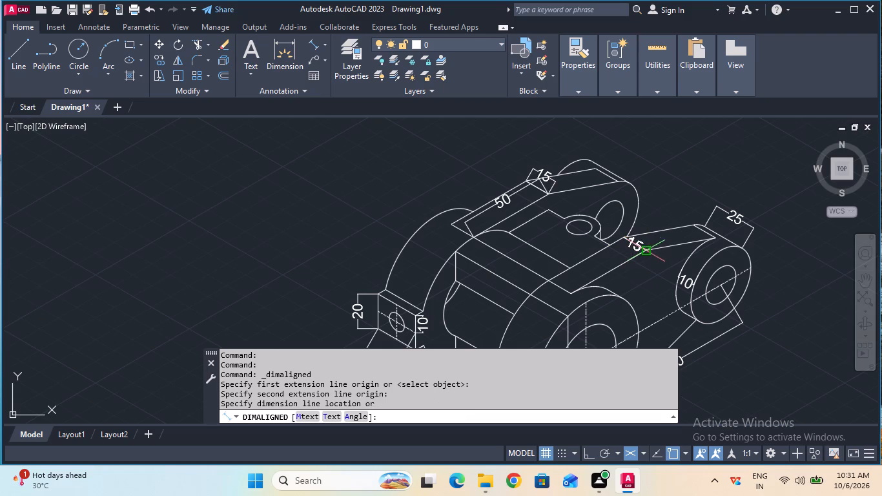
left_click(663, 242)
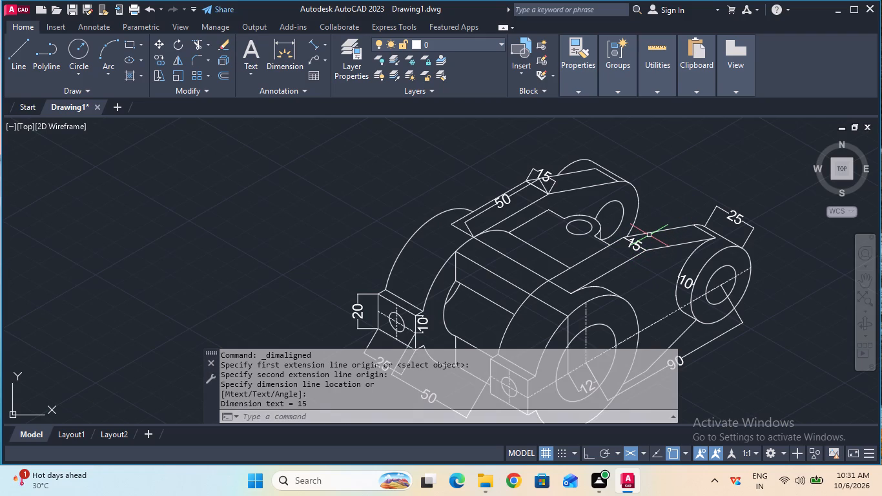
Add an aligned dimension across the top of the far arm's rounded end, placed above it.
double_click(309, 43)
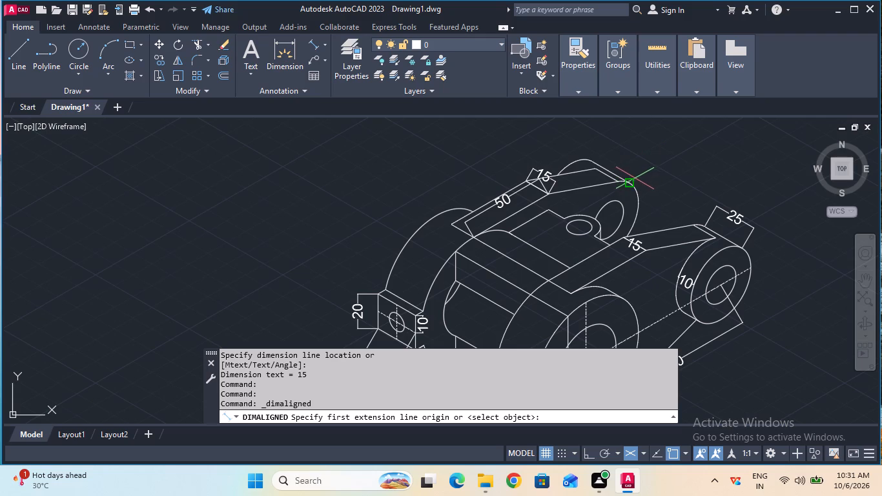
left_click(631, 180)
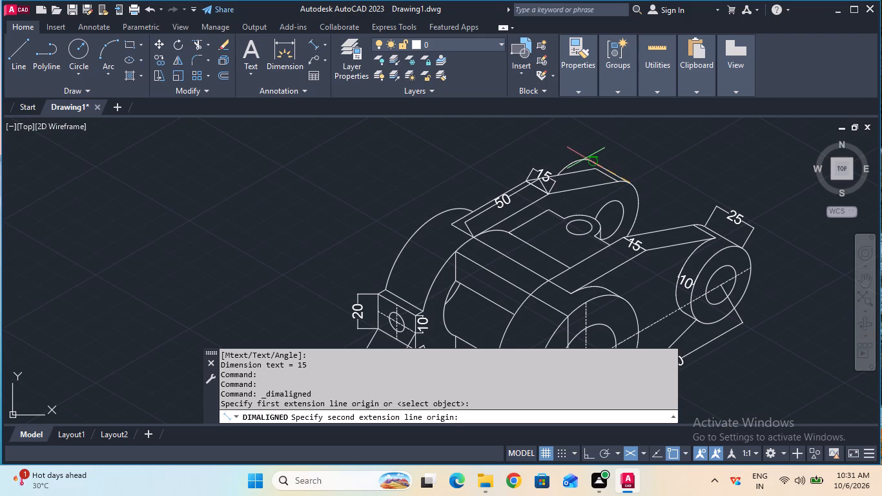
left_click(586, 160)
left_click(615, 152)
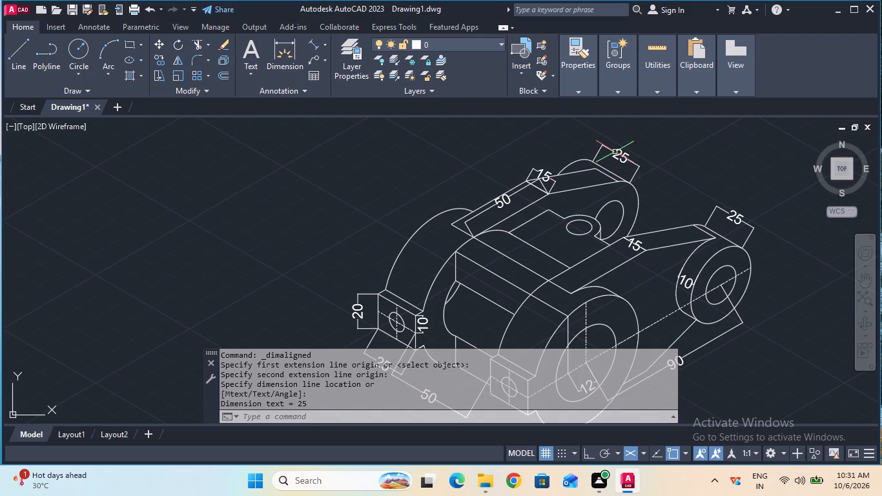
Review the expanded command history back through the earlier drawing commands, then collapse it.
scroll(597, 193, "down", 1, "ctrl")
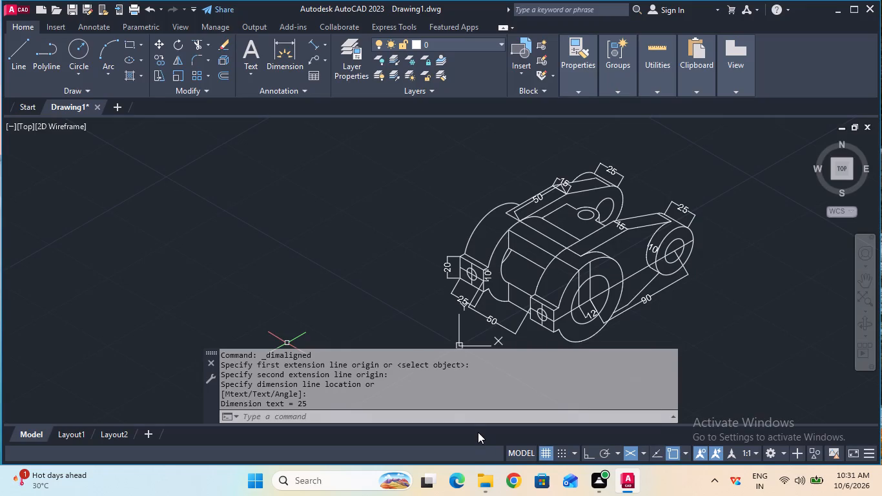
key("F2")
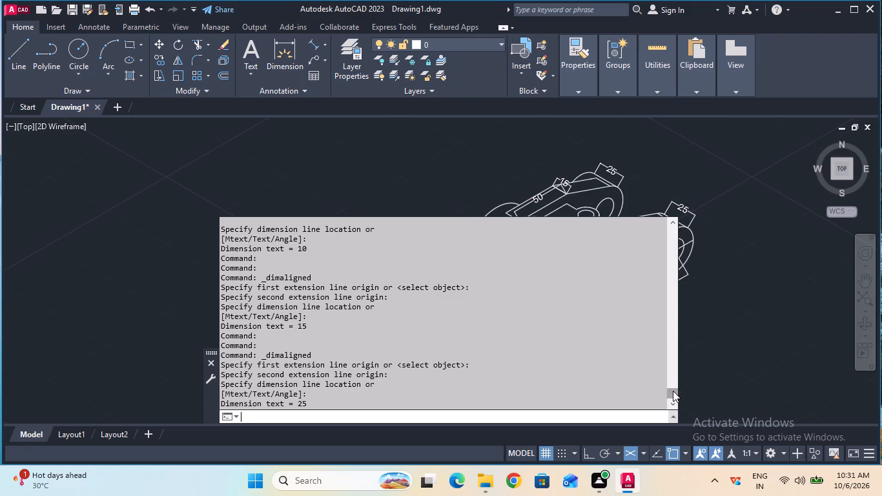
double_click(673, 391)
left_click_drag(672, 395, 672, 376)
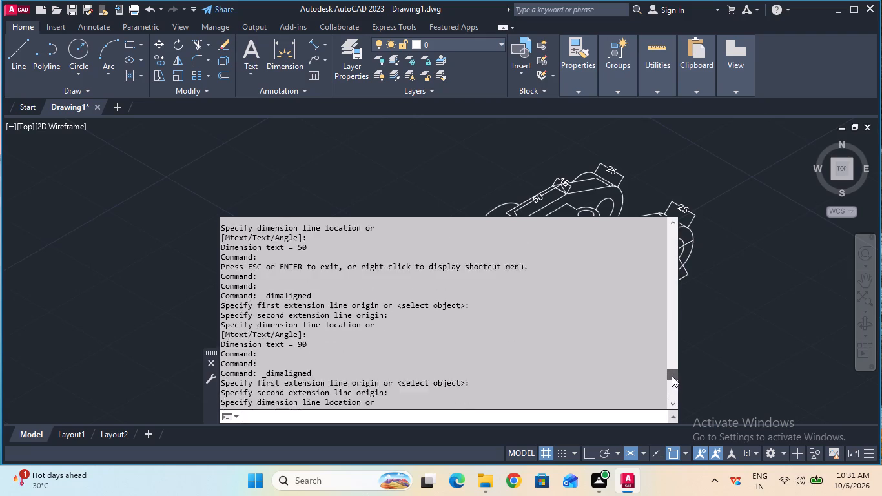
left_click_drag(672, 376, 630, 247)
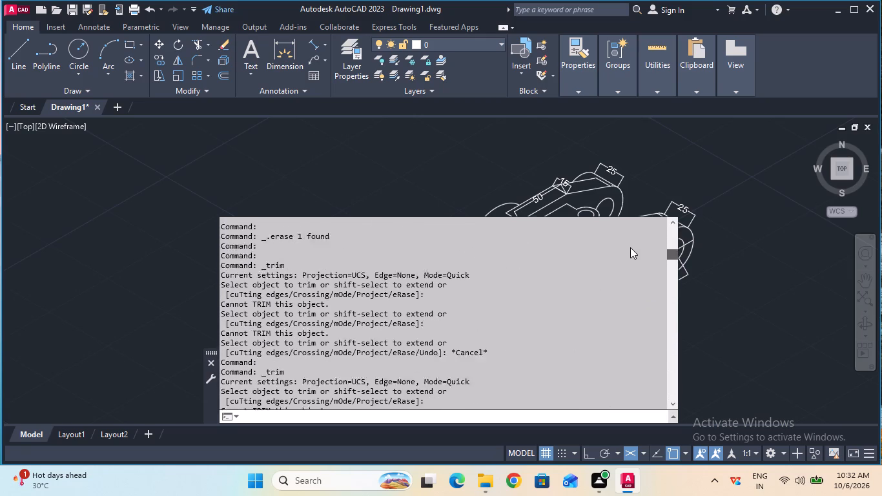
left_click_drag(630, 247, 628, 221)
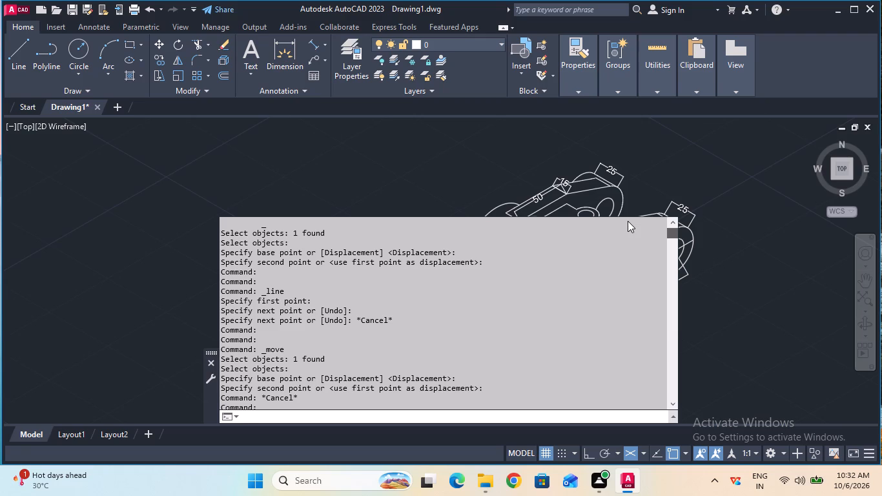
left_click_drag(628, 221, 655, 411)
double_click(610, 411)
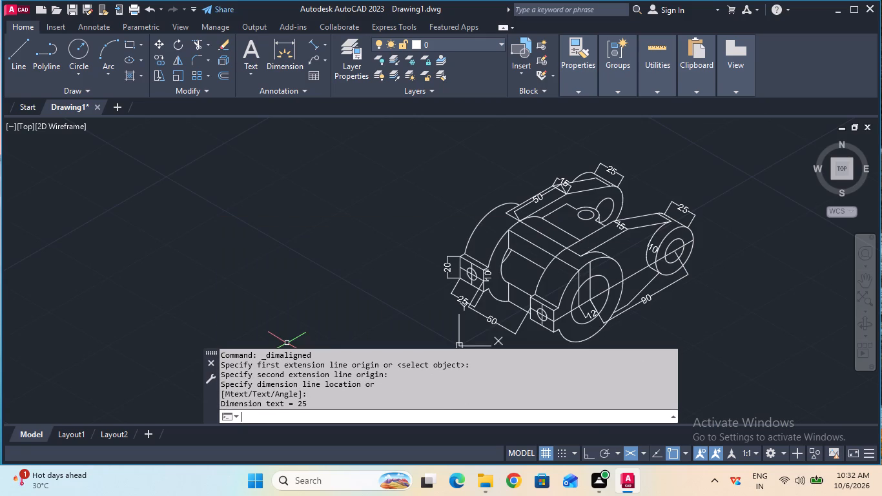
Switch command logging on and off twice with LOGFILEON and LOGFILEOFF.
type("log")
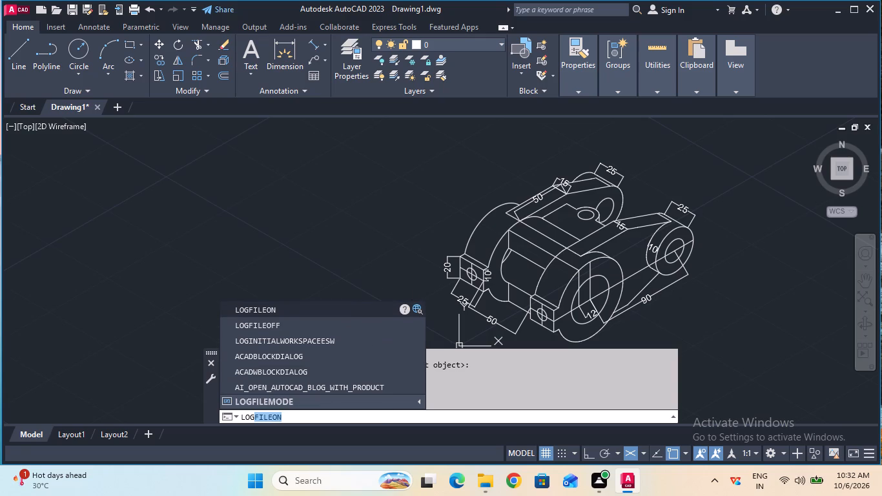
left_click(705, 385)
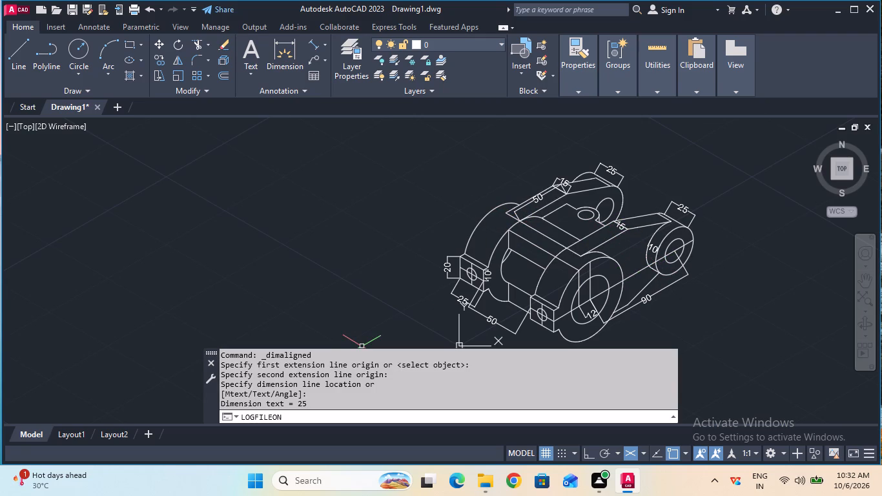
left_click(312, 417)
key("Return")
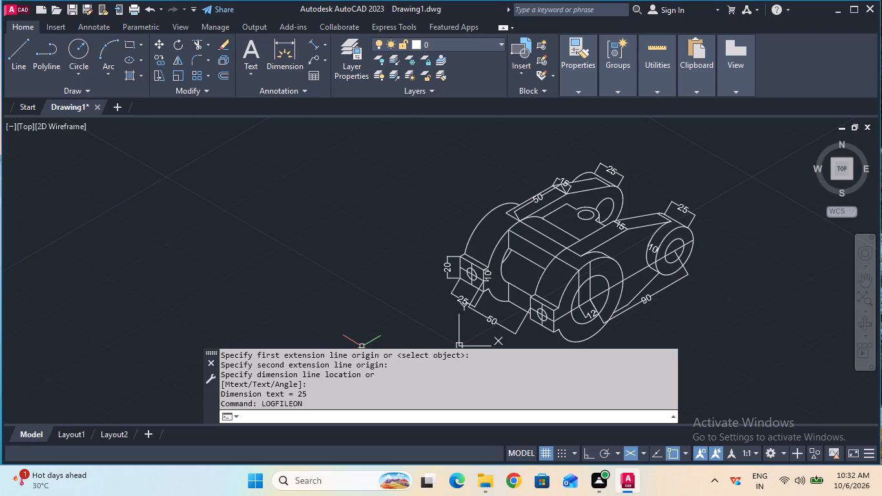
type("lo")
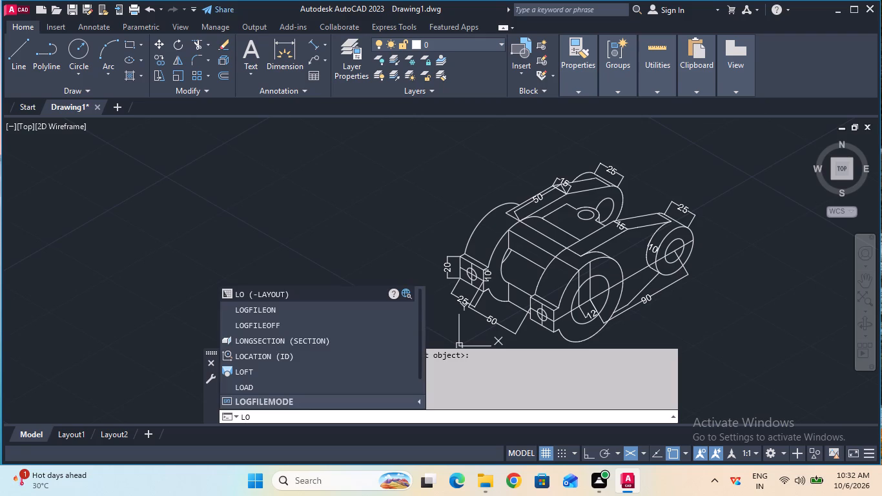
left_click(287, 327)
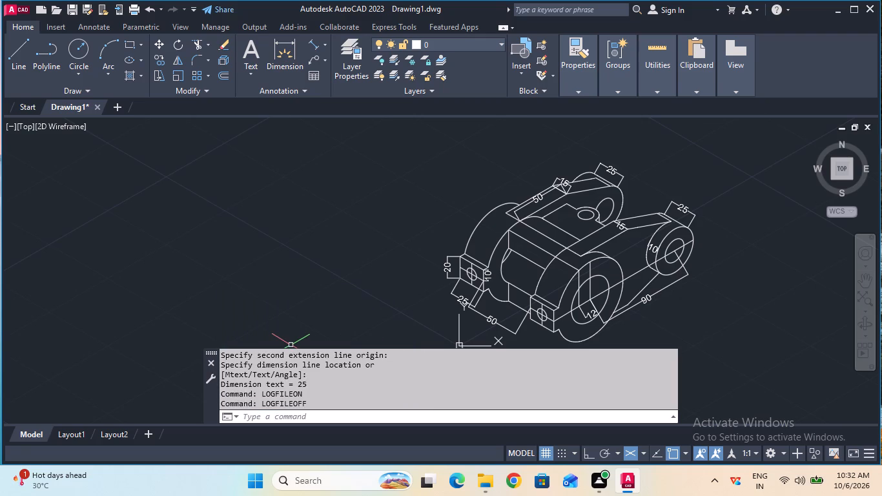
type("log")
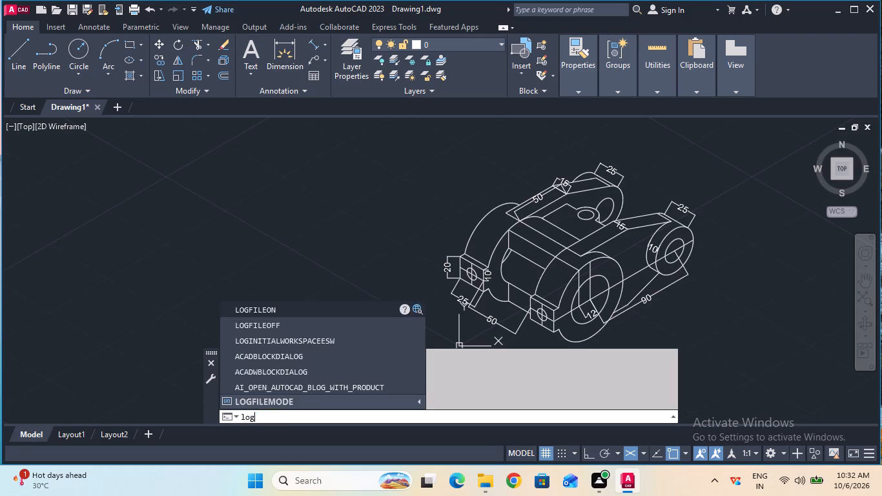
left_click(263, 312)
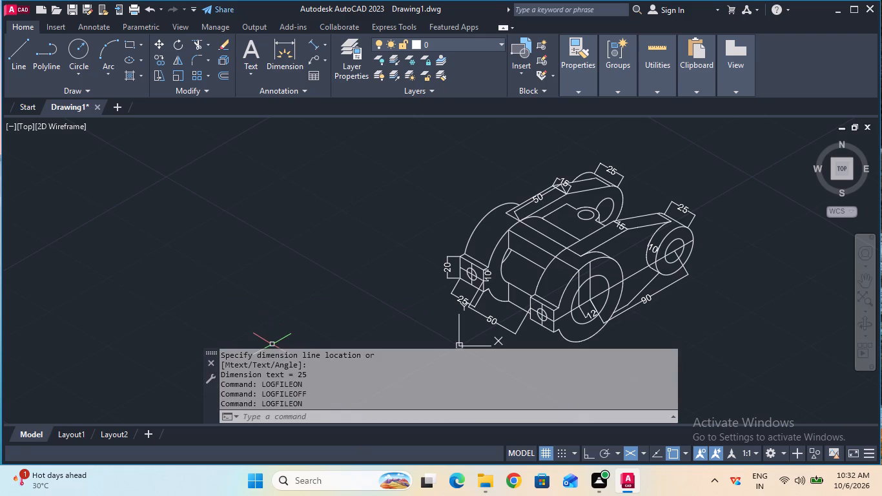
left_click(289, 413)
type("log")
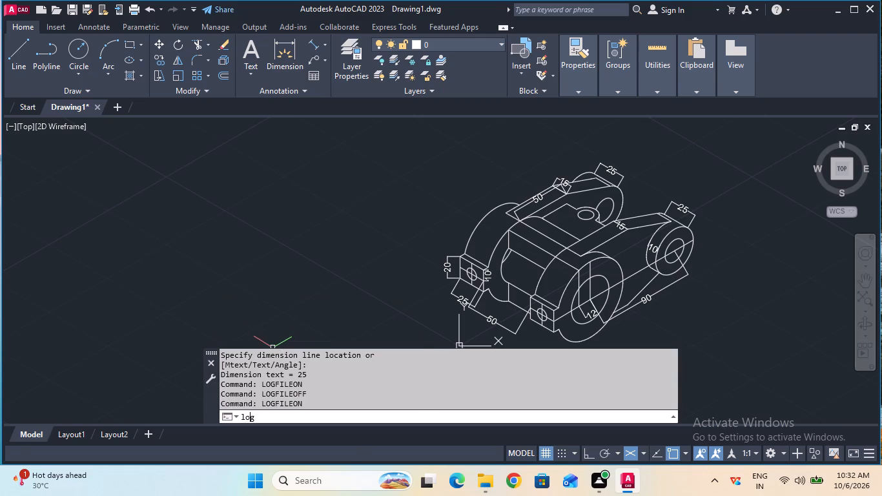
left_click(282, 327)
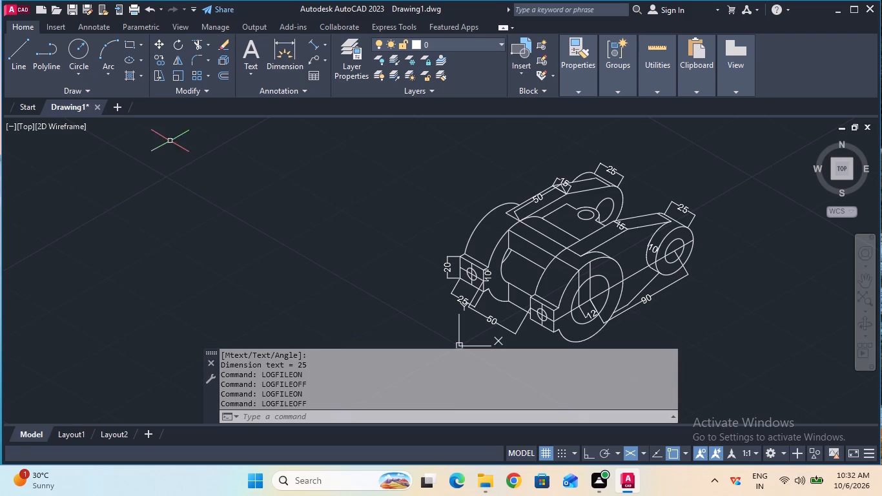
Save the drawing in Documents as Shifter link in AutoCAD 2018 Drawing format.
left_click(75, 8)
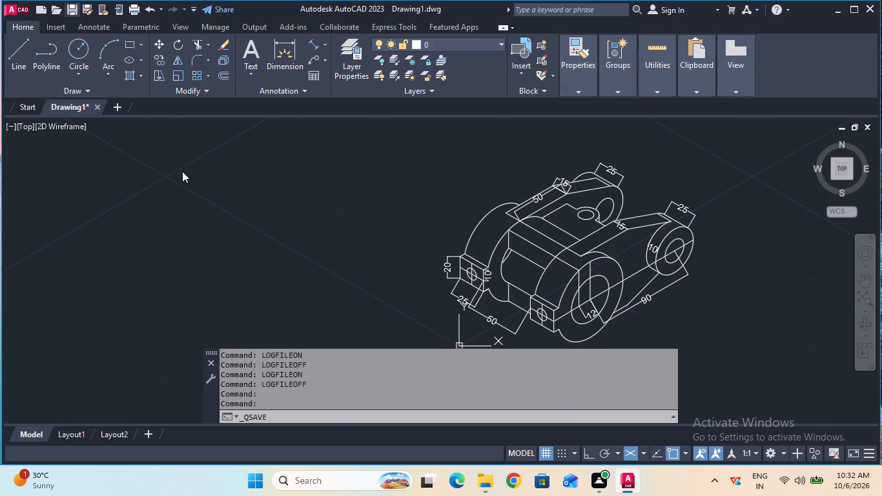
key("BackSpace")
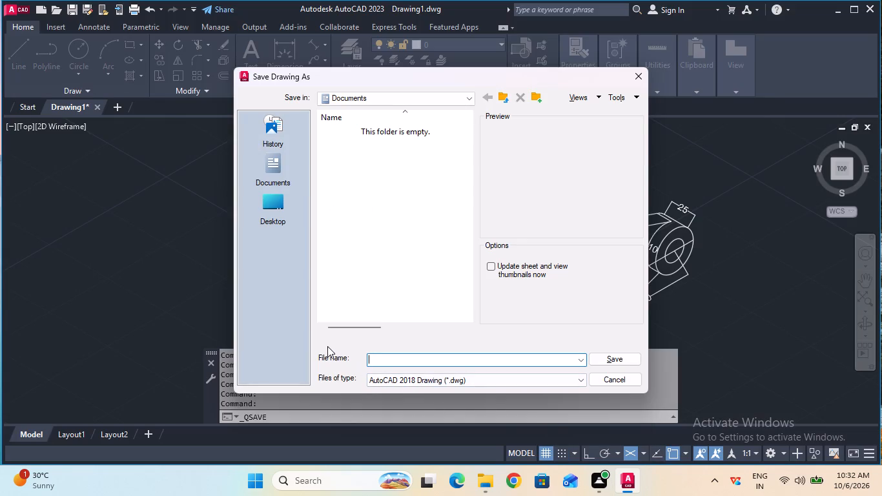
key("s")
key("h")
type("if")
type("ter l")
type("ink")
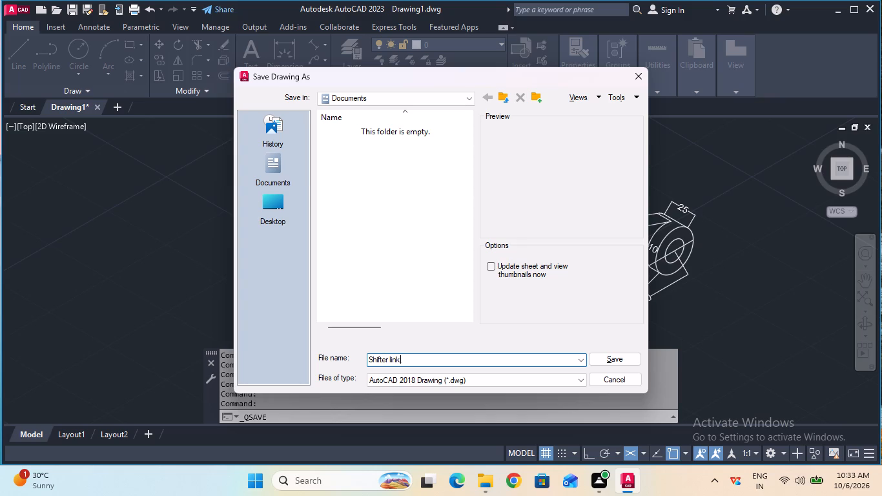
left_click(594, 359)
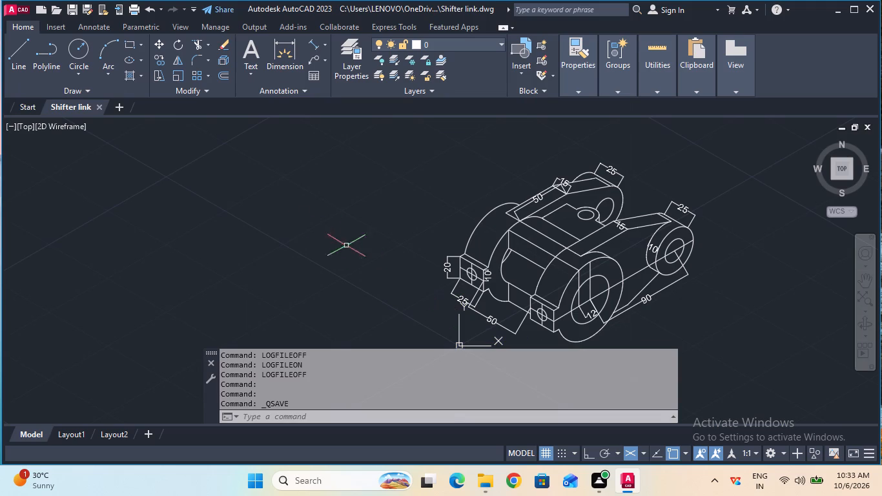
Start a plot of the model with ISO A4 (297.00 x 210.00 MM) paper and the plot centred.
left_click(132, 17)
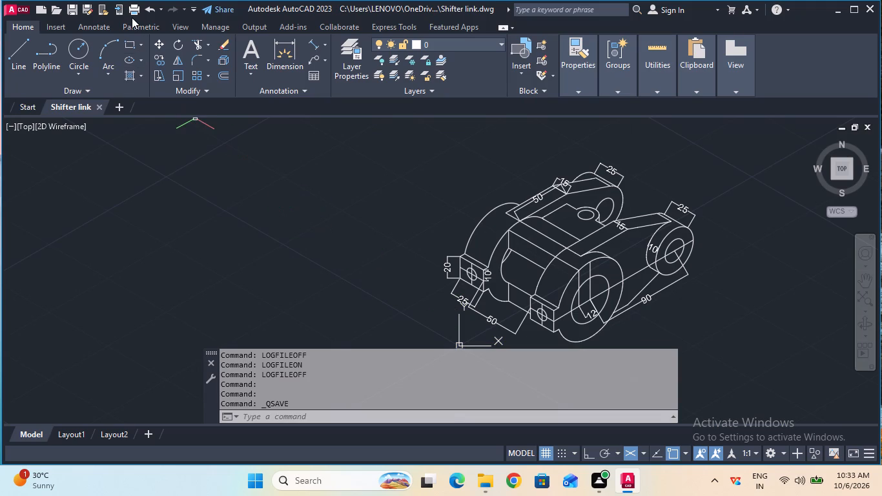
left_click(132, 10)
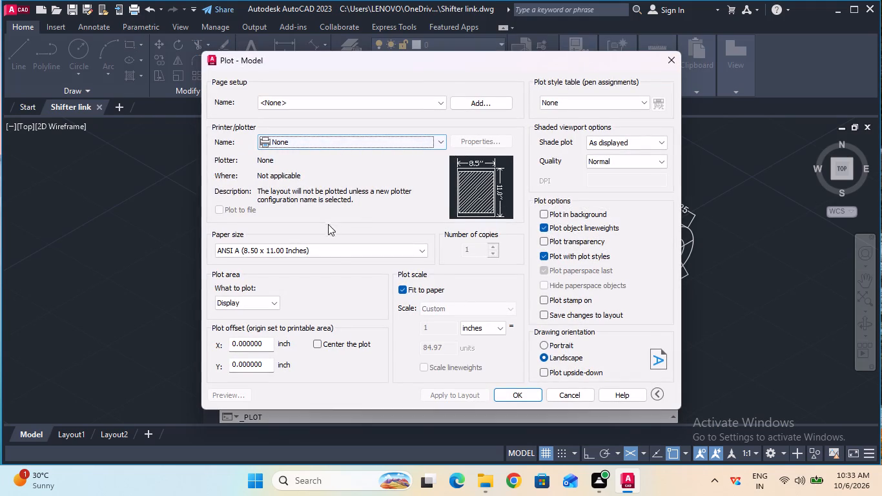
left_click(334, 249)
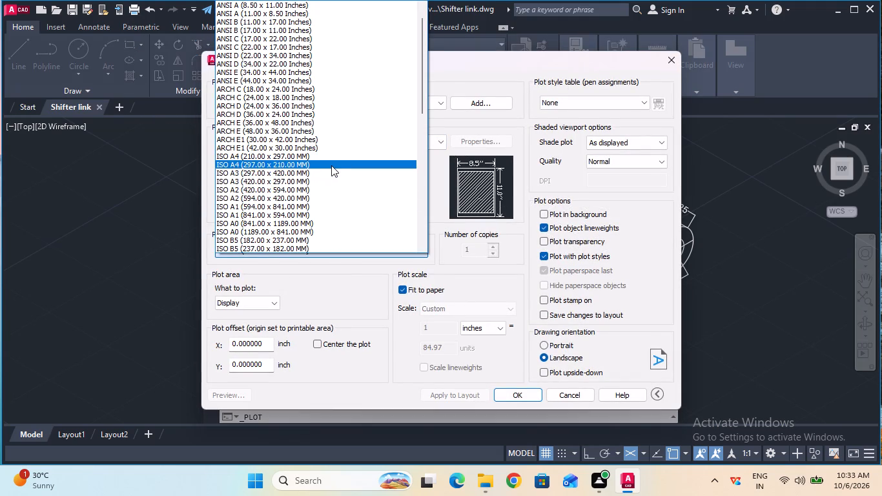
left_click(332, 165)
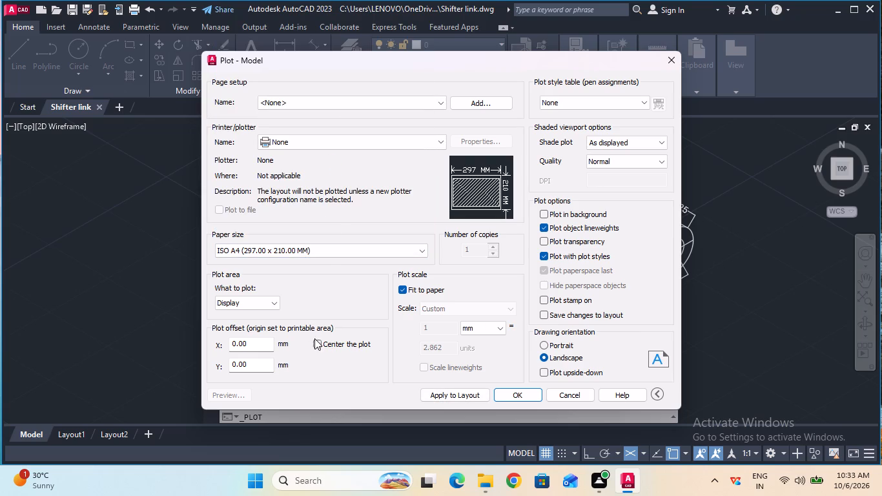
left_click(315, 345)
Set the plot area to a window enclosing the whole dimensioned shifter link with a margin around it.
left_click(274, 303)
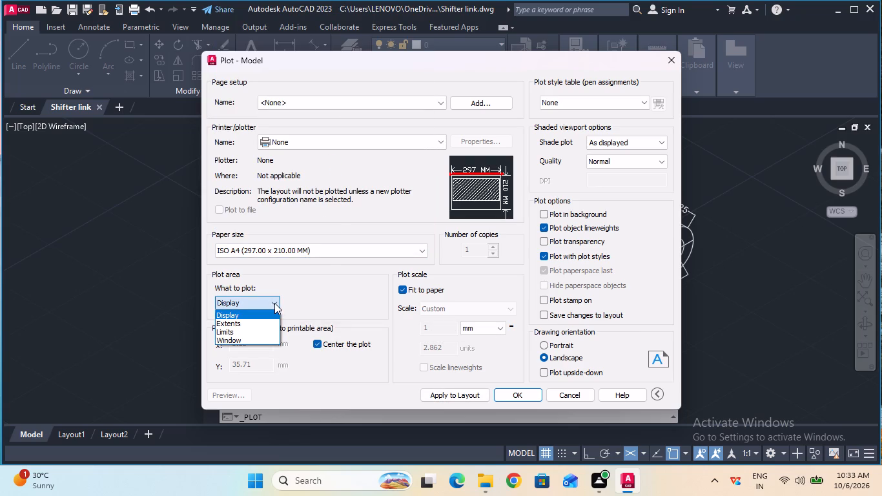
left_click(272, 340)
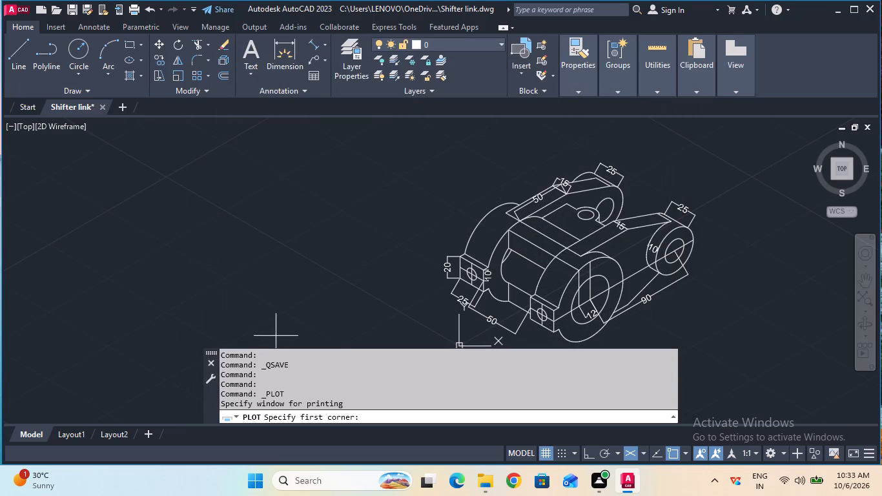
scroll(414, 265, "down", 2, "ctrl")
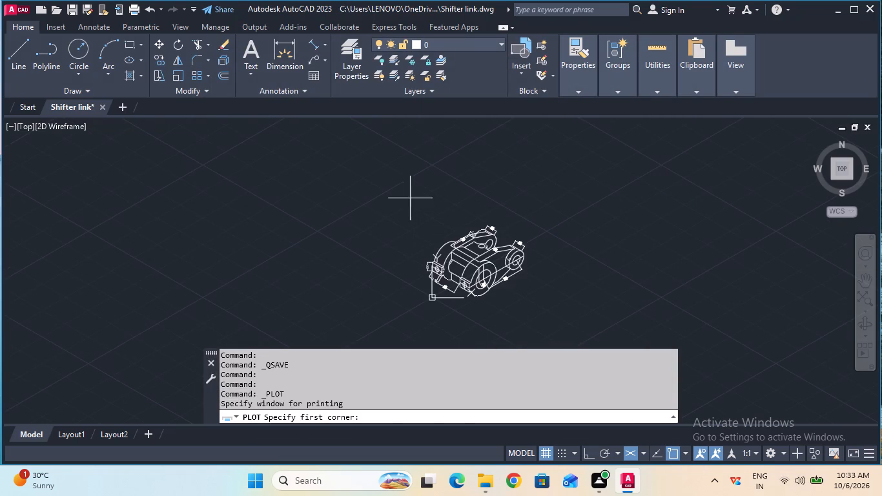
double_click(408, 181)
left_click(568, 373)
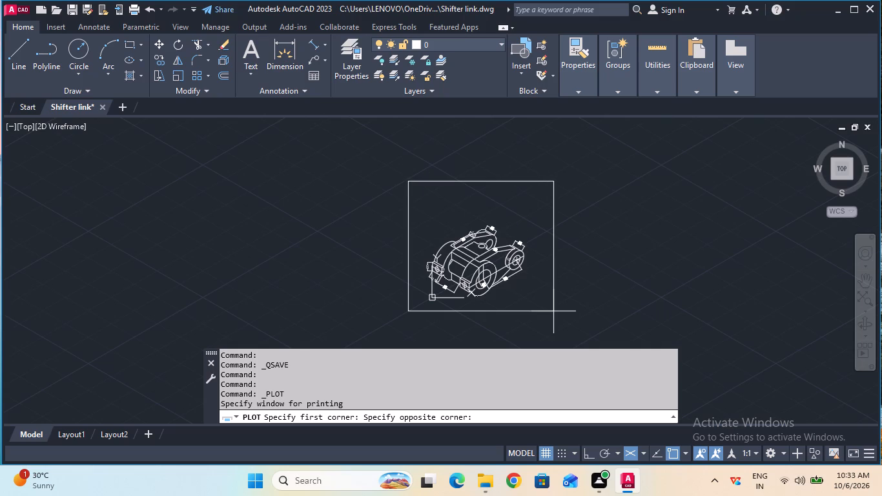
left_click(564, 317)
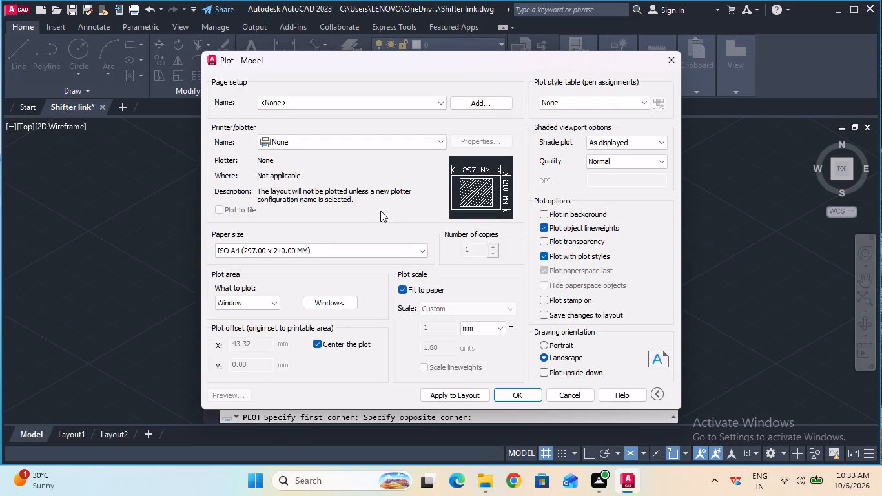
Plot the drawing with DWG To PDF.pc3 and save it in Documents as Shifter link-Model.pdf.
left_click(375, 145)
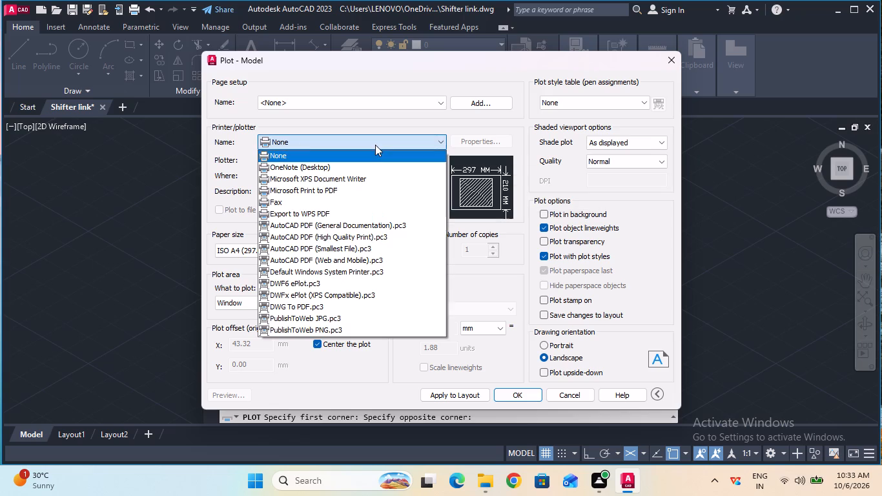
left_click(356, 307)
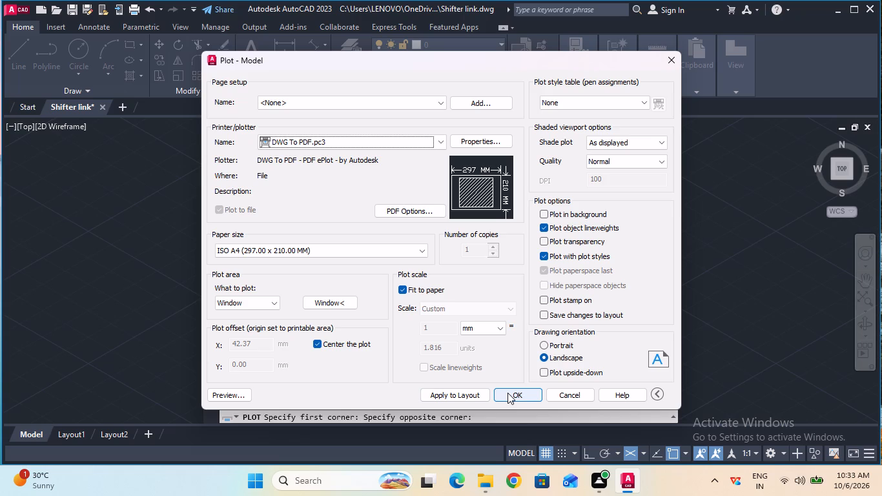
left_click(508, 392)
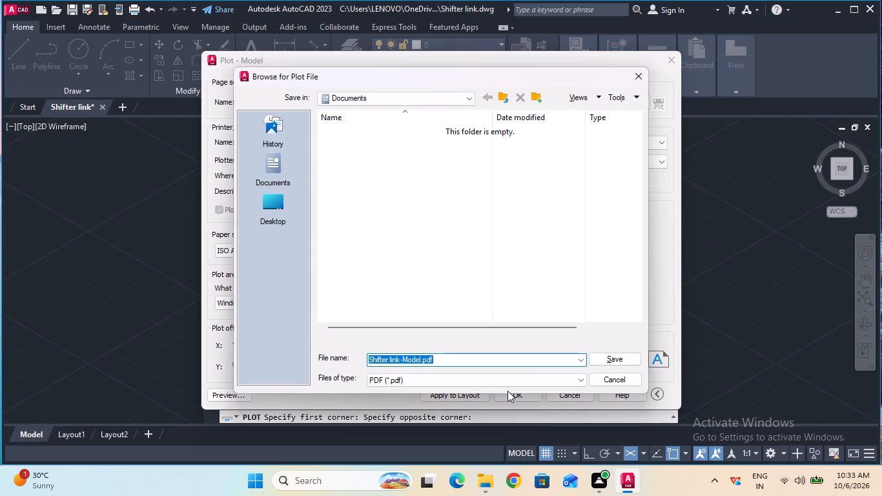
left_click(600, 358)
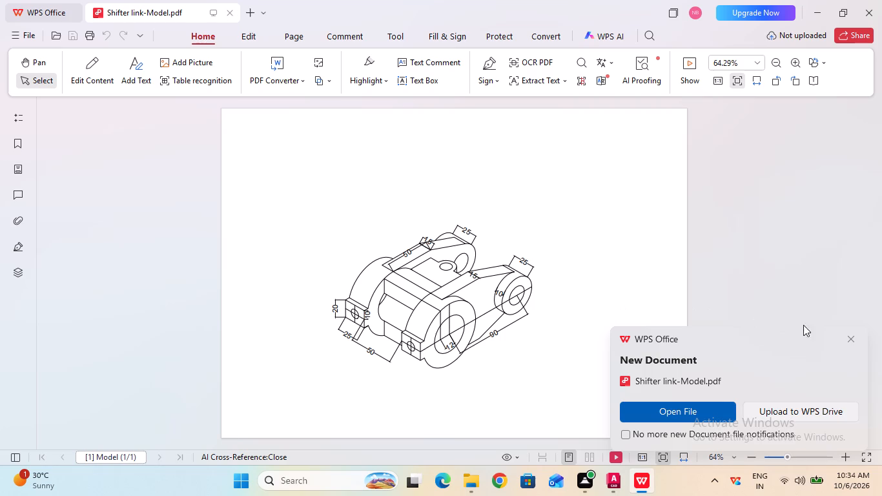
Dismiss the new document notification and close the plotted PDF in WPS Office, returning to AutoCAD.
left_click(846, 333)
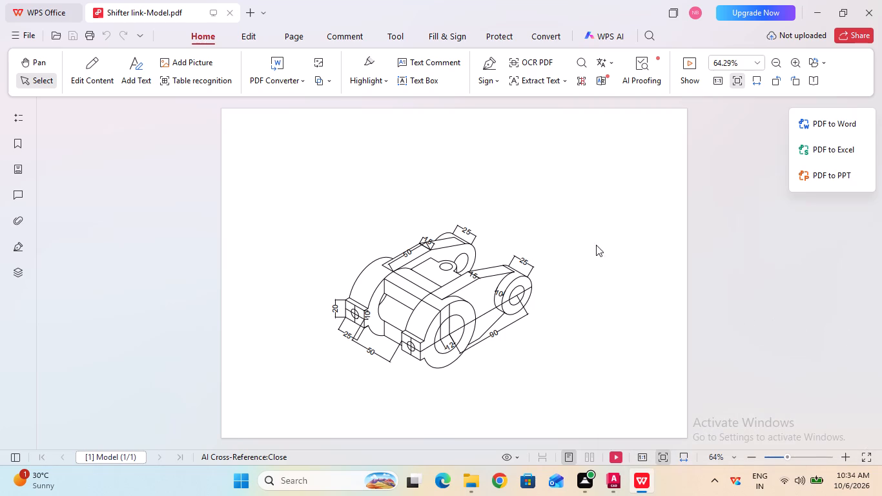
left_click(873, 10)
left_click(865, 15)
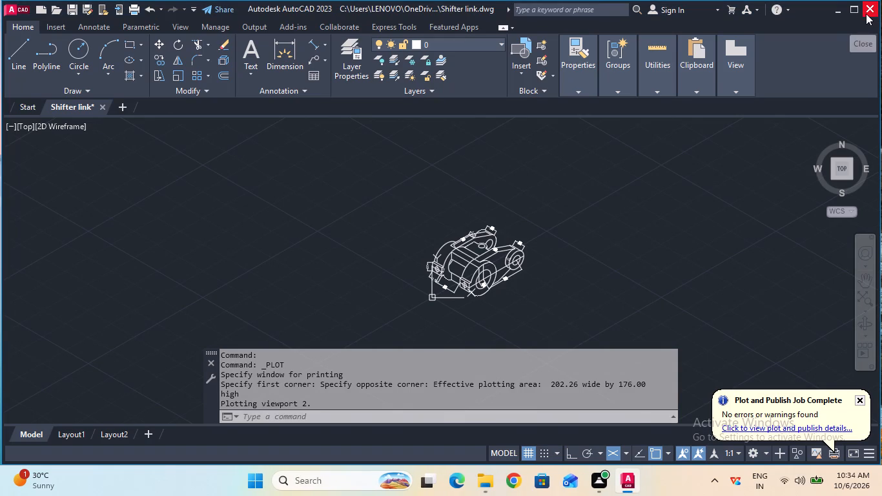
Exit AutoCAD, saving the changes to Shifter link.dwg.
left_click(867, 12)
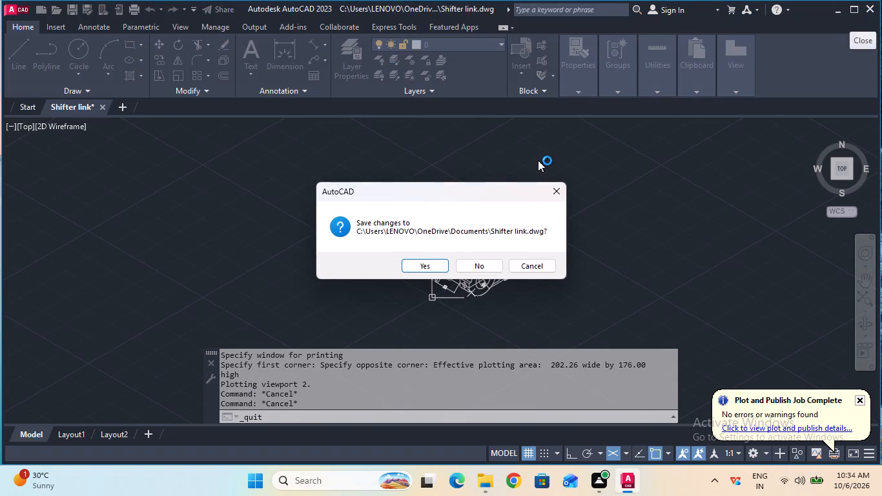
left_click(444, 261)
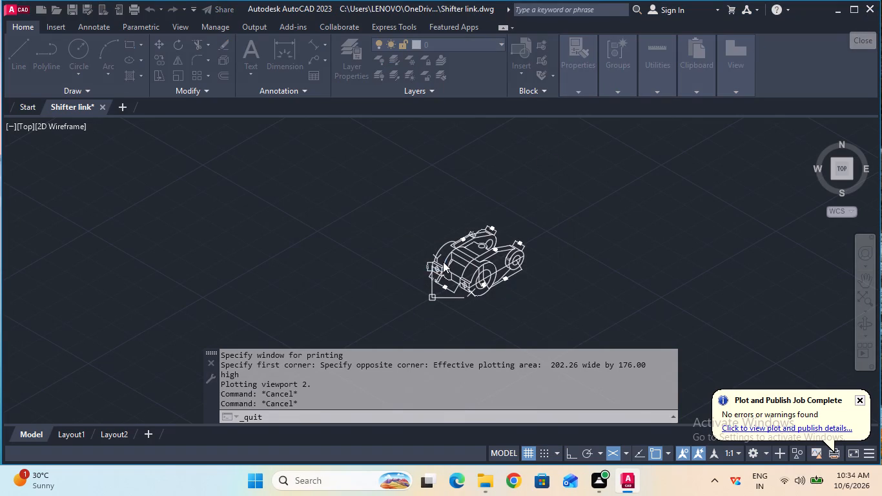